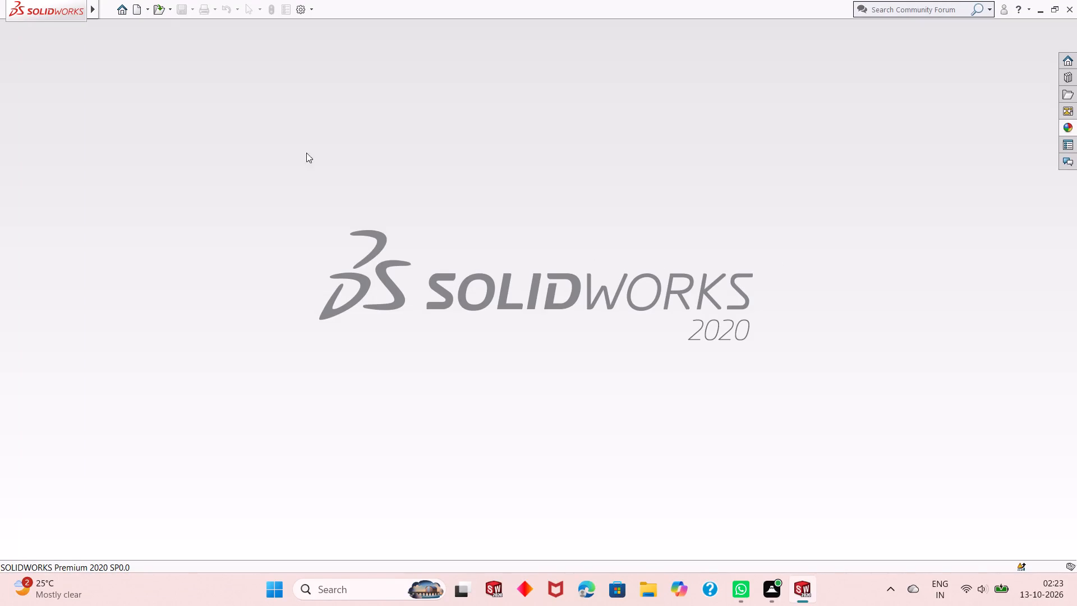
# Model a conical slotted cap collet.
# Create a new part document.
pyautogui.click(141, 17)
pyautogui.click(139, 12)
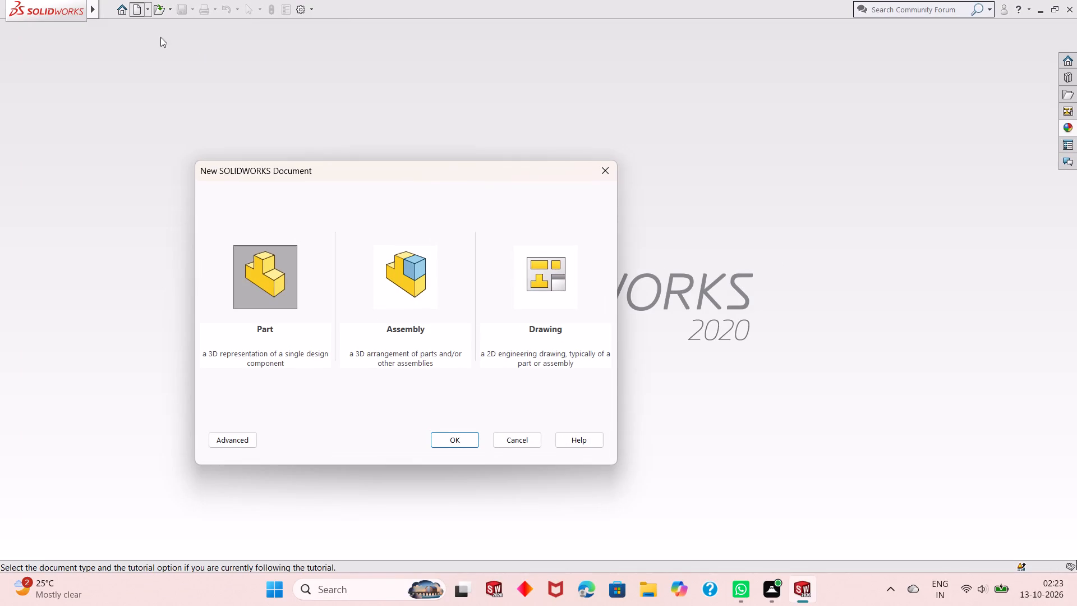
pyautogui.click(257, 279)
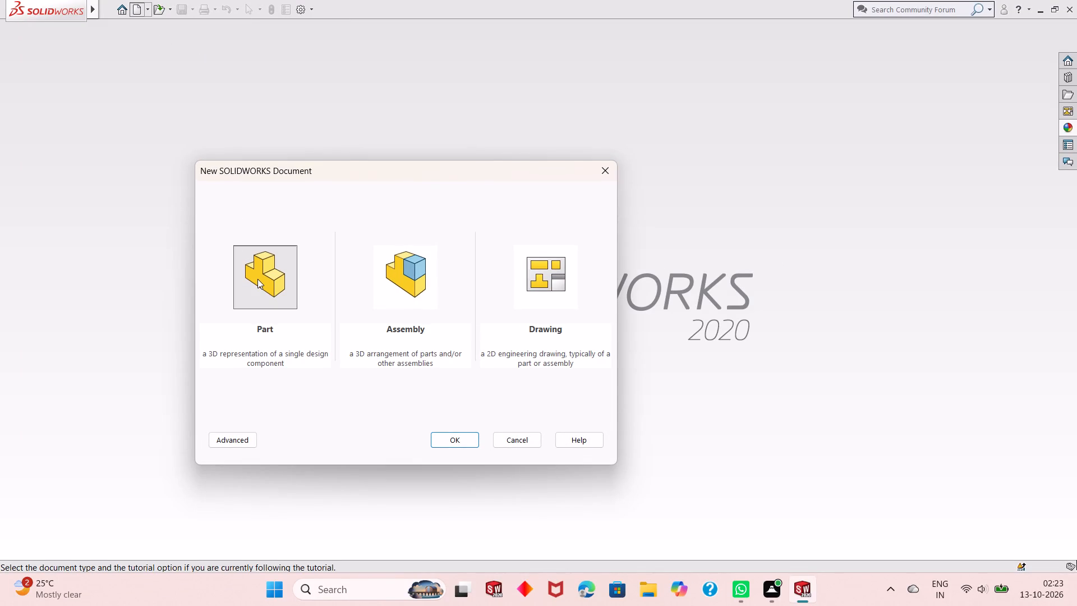
pyautogui.doubleClick(257, 279)
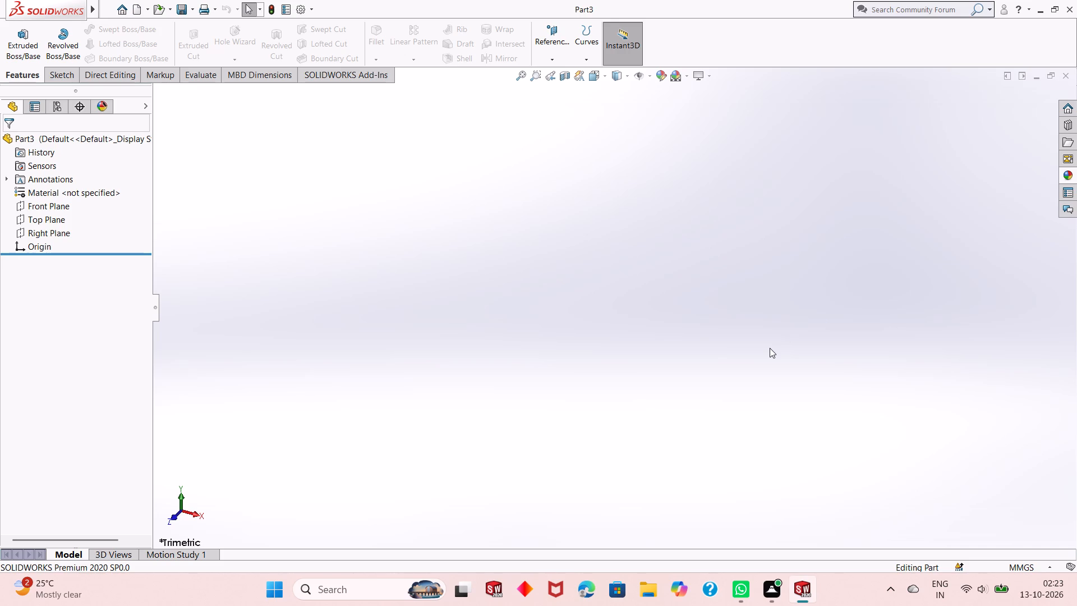
# Start a sketch on the Top Plane and draw a circle of about 31 mm radius centred on the origin.
pyautogui.click(42, 215)
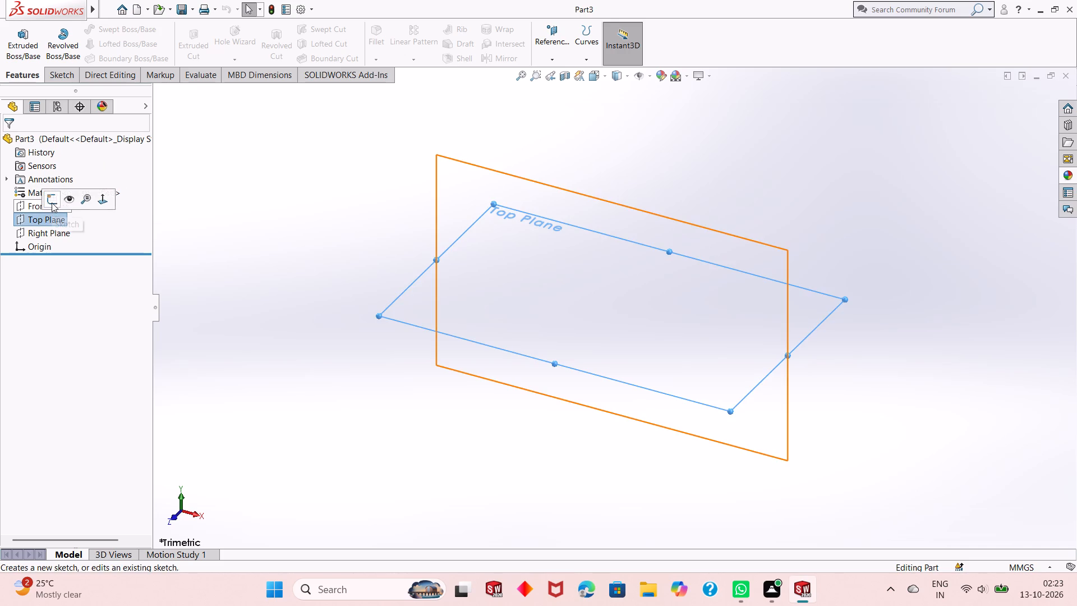
pyautogui.click(53, 202)
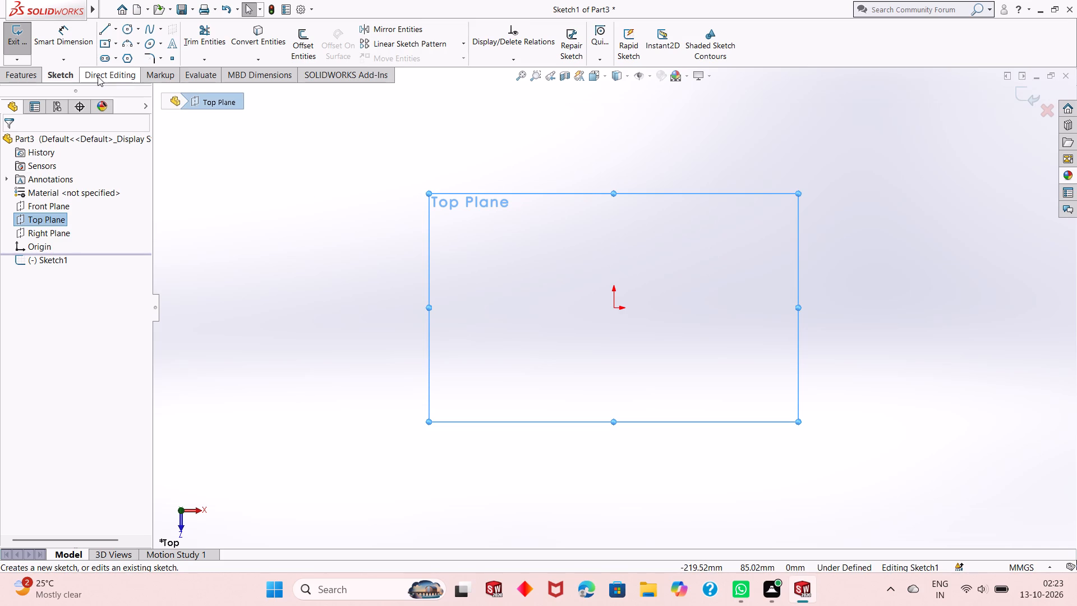
pyautogui.click(128, 30)
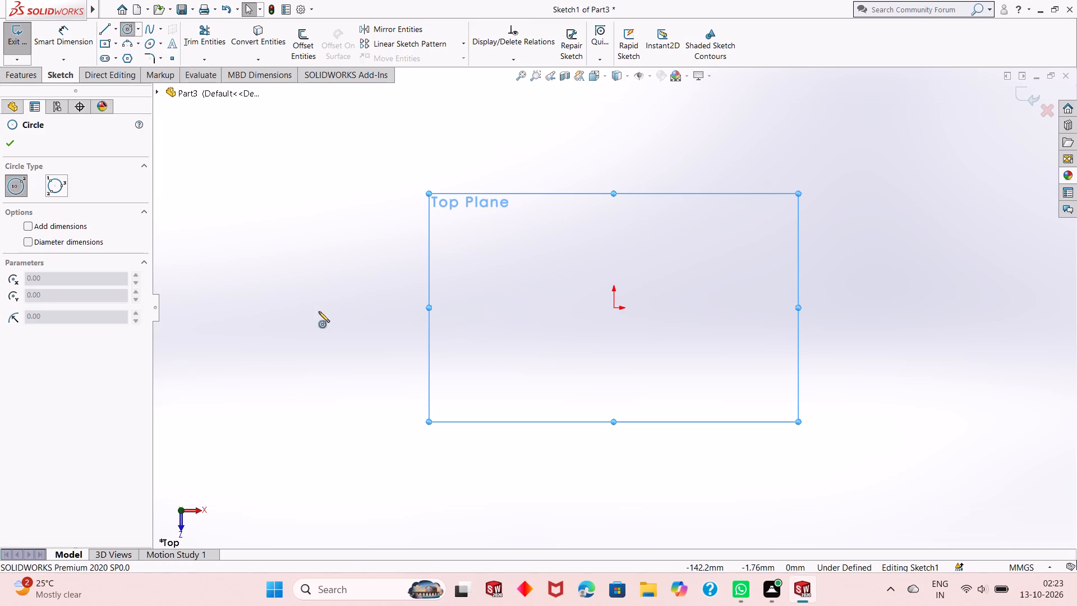
pyautogui.click(611, 307)
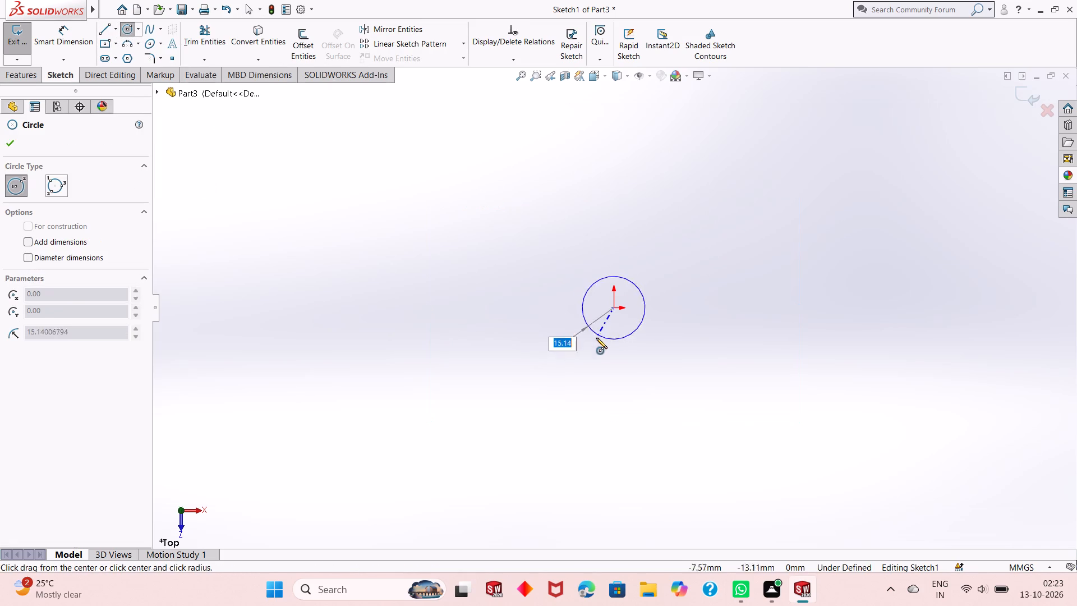
pyautogui.click(582, 364)
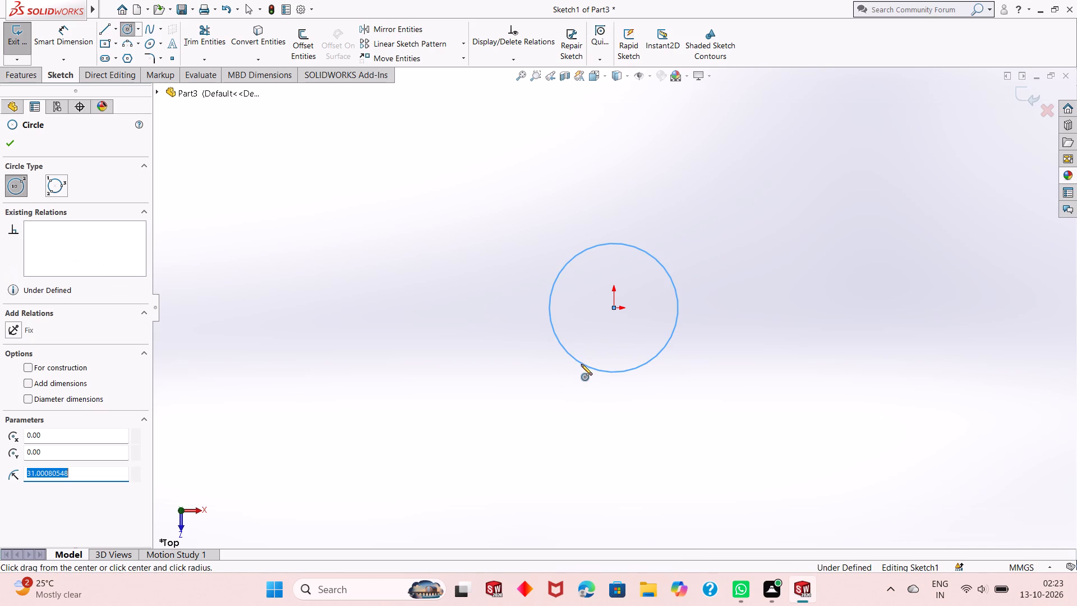
pyautogui.click(16, 140)
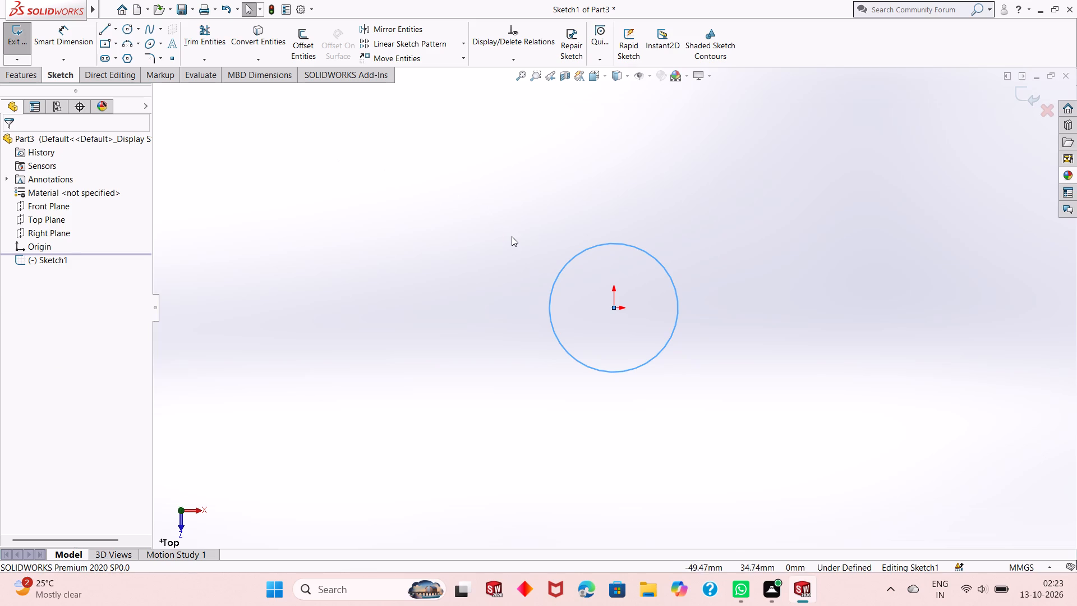
# Dimension the circle's diameter as 53 mm.
pyautogui.click(62, 39)
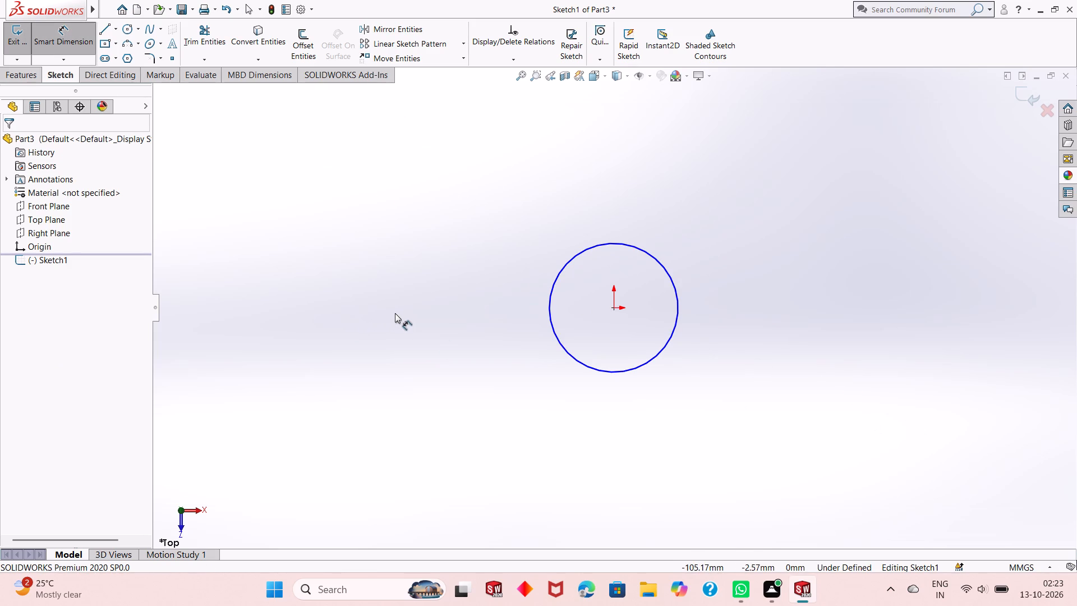
pyautogui.click(576, 360)
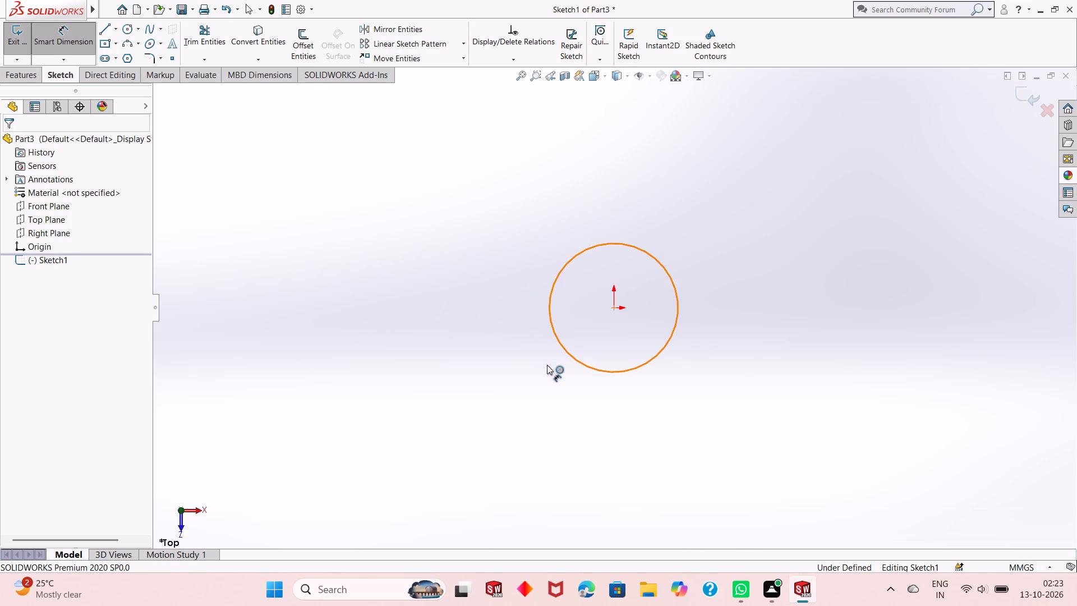
pyautogui.click(488, 432)
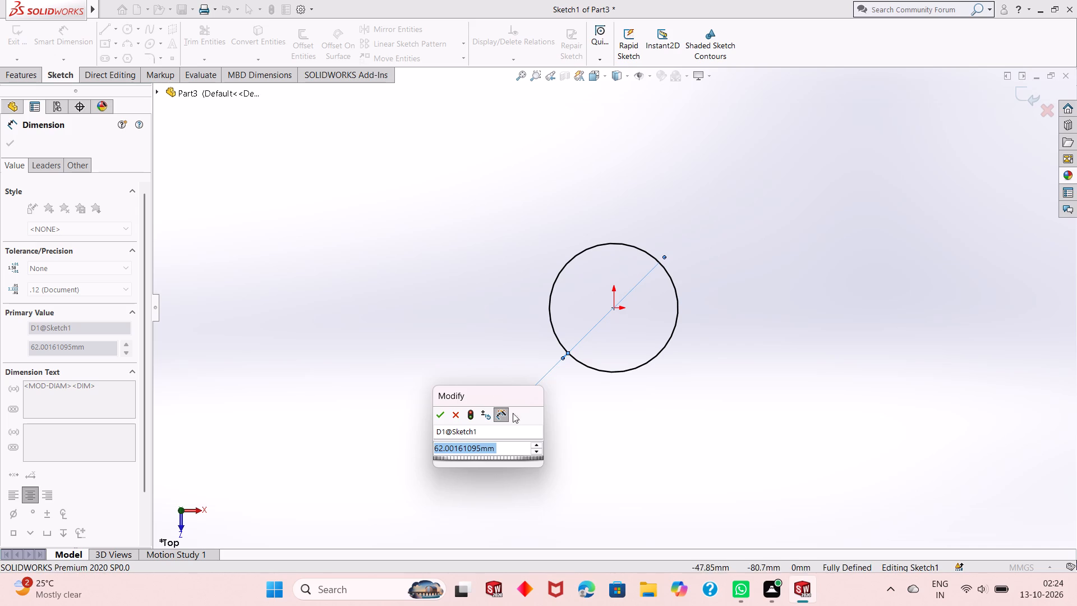
pyautogui.scroll(-2, 659, 329)
pyautogui.scroll(-4, 607, 347)
pyautogui.scroll(1, 601, 368)
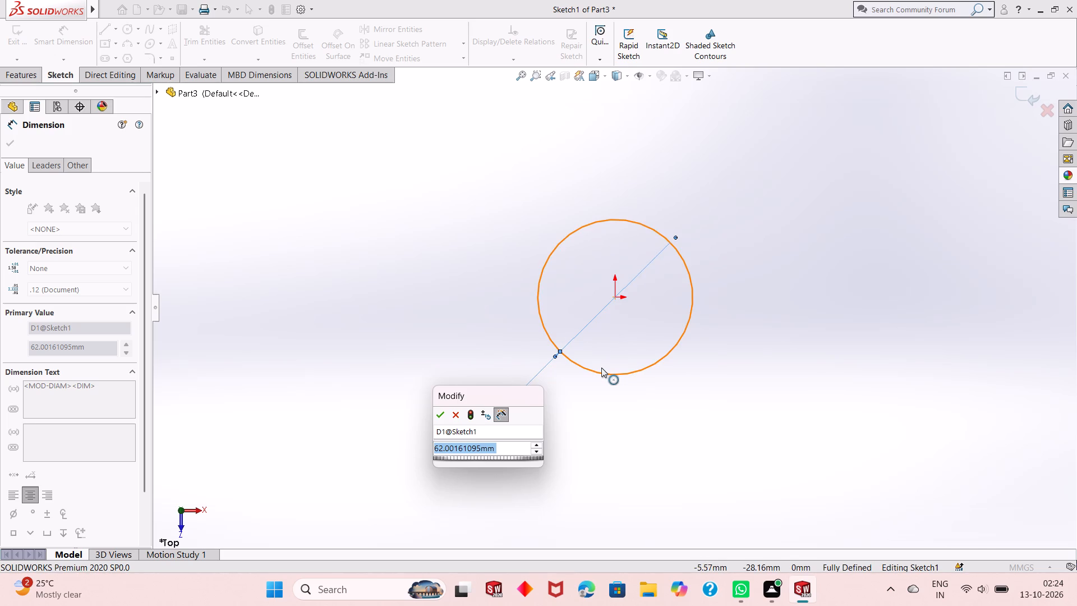
pyautogui.scroll(1, 601, 368)
pyautogui.click(507, 452)
pyautogui.doubleClick(504, 449)
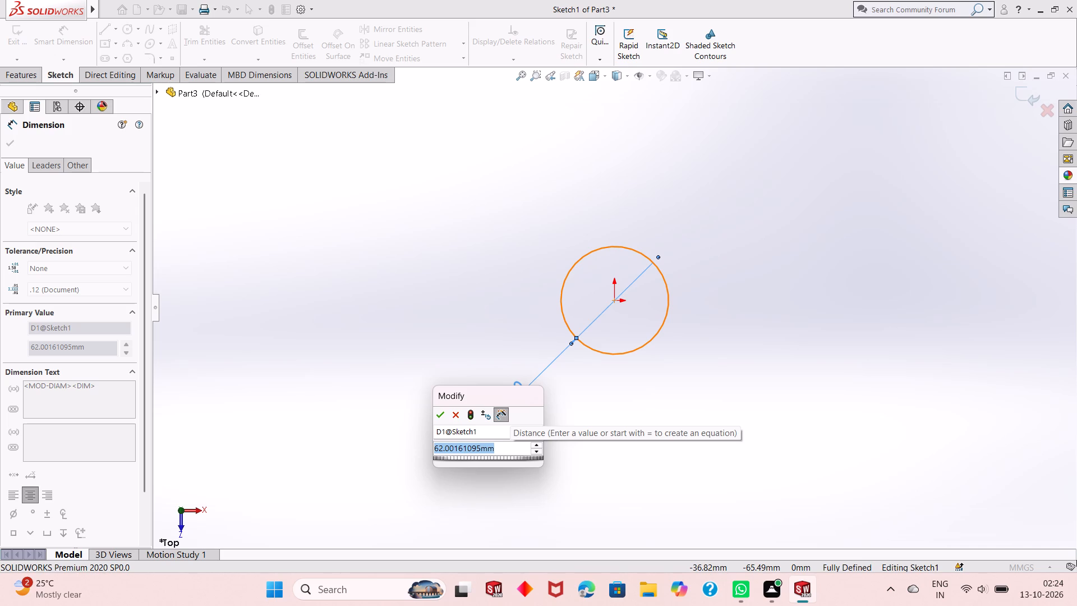
pyautogui.write('53')
pyautogui.press('Return')
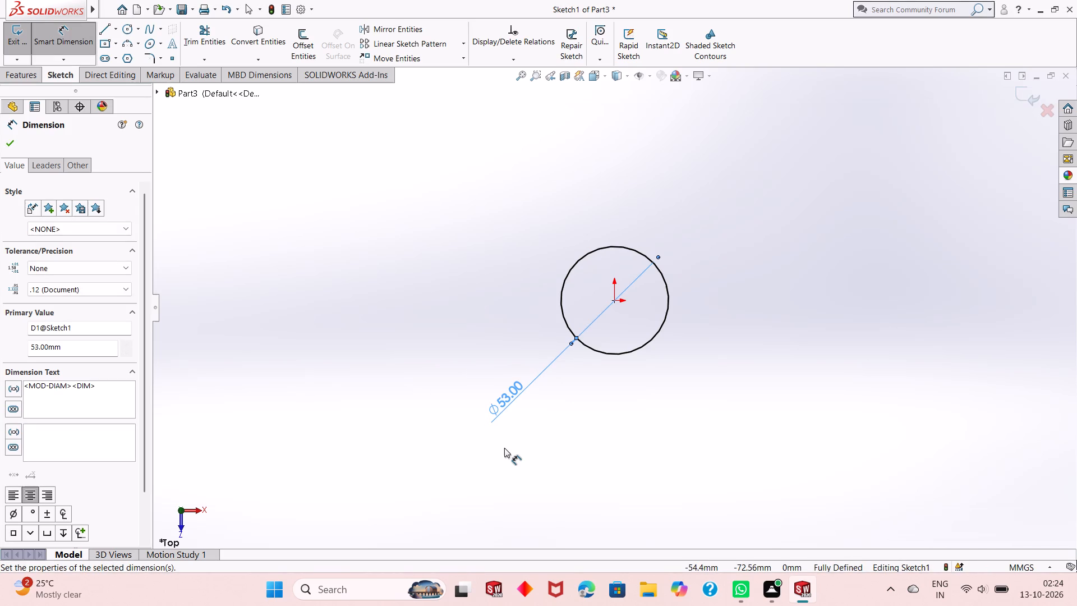
pyautogui.rightClick(459, 249)
pyautogui.click(467, 288)
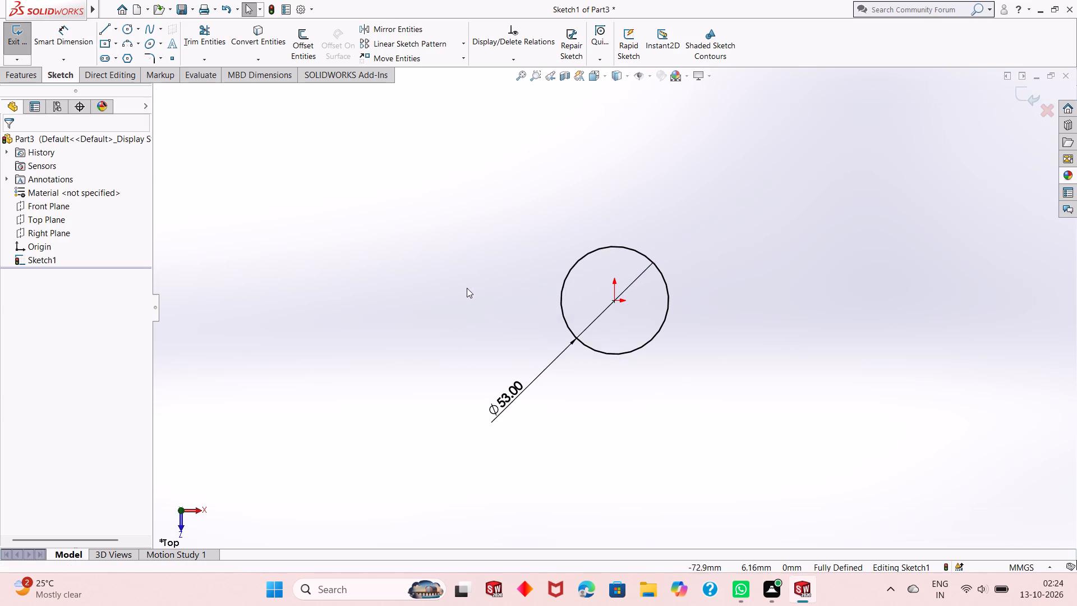
# Extrude the circle as a blind boss with a depth of 5 mm.
pyautogui.scroll(1, 642, 297)
pyautogui.scroll(-2, 649, 275)
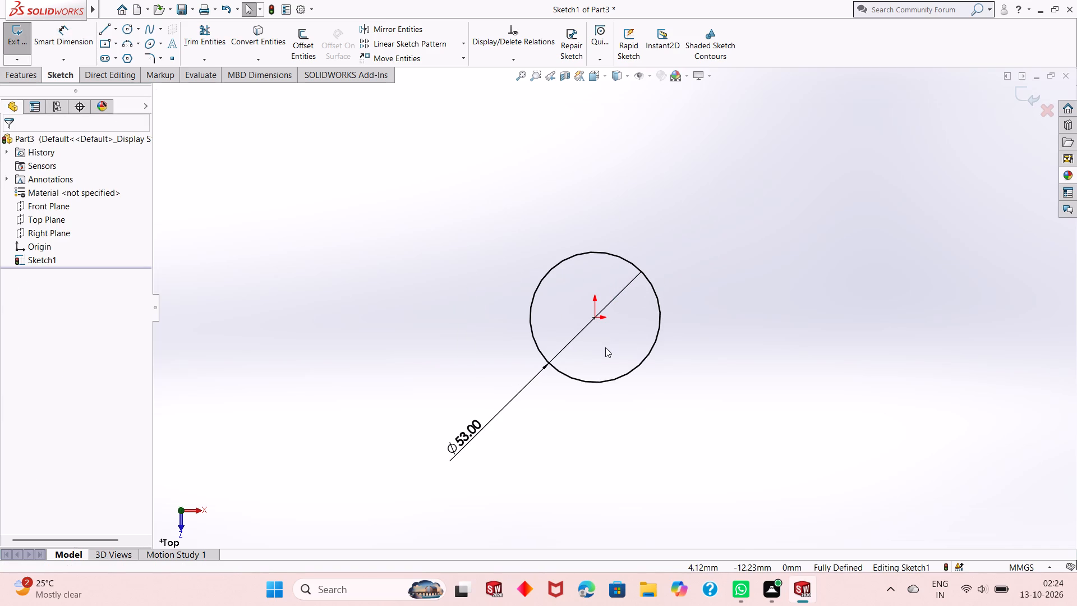
pyautogui.click(21, 72)
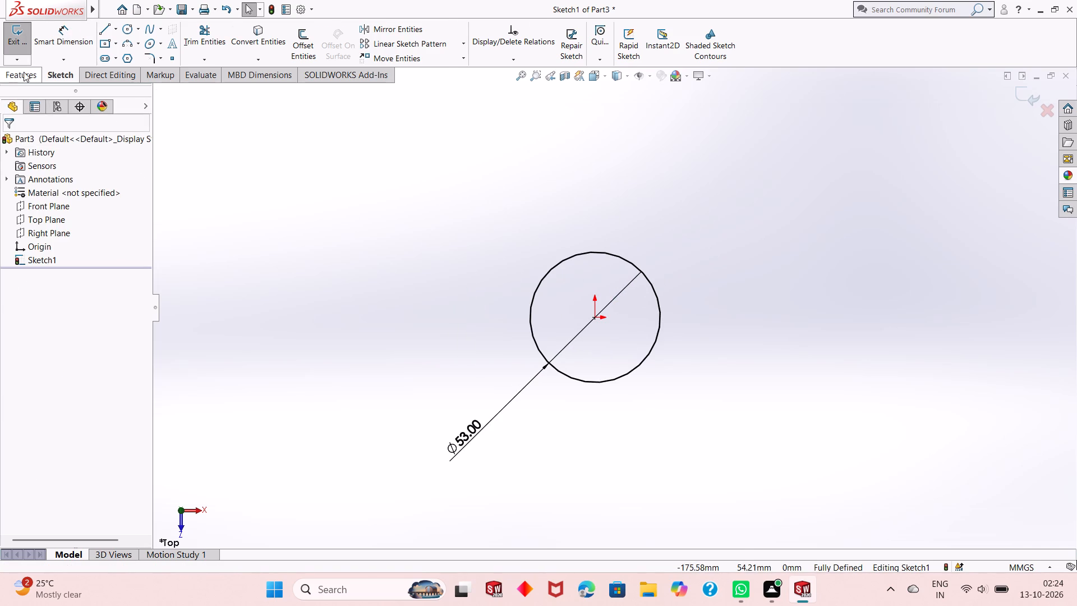
pyautogui.click(21, 50)
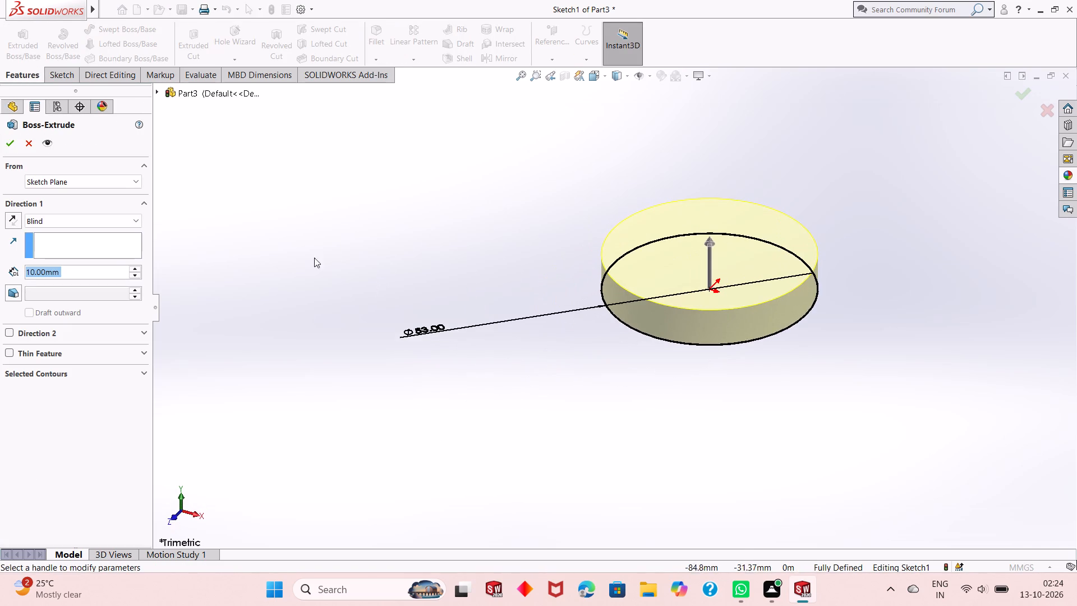
pyautogui.press('5')
pyautogui.press('Return')
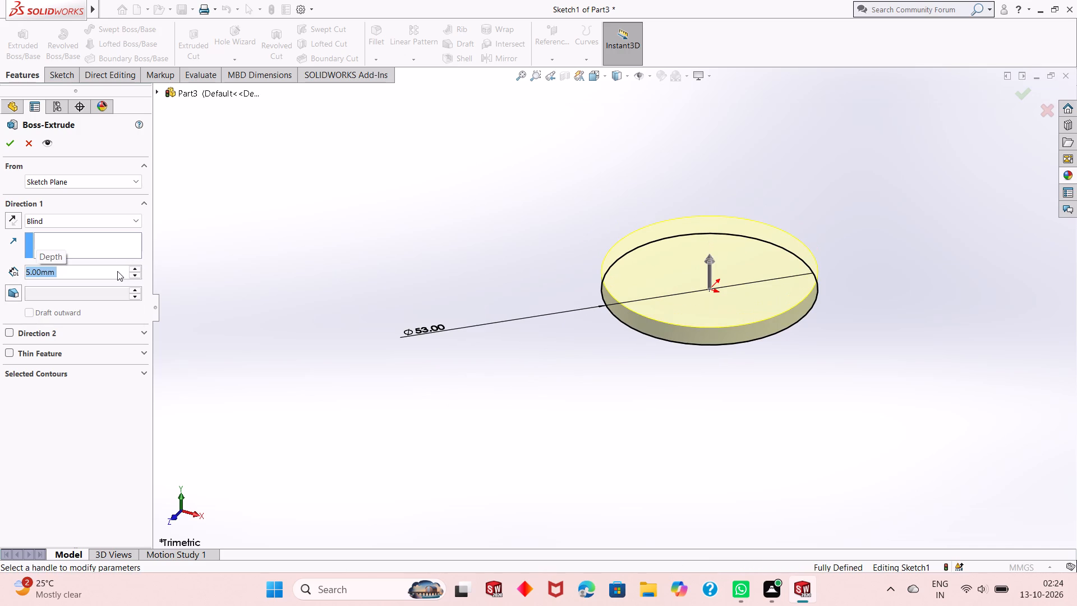
pyautogui.click(18, 155)
pyautogui.click(16, 145)
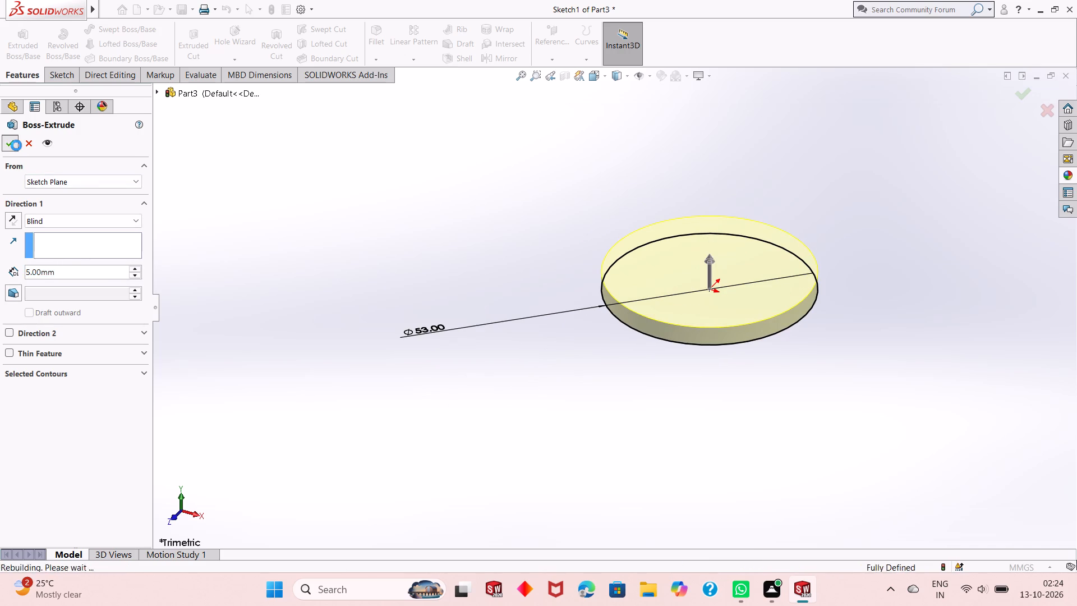
pyautogui.click(549, 277)
# Start a sketch on the disc's top face and draw a circle of about 32.4 mm radius centred on the origin.
pyautogui.scroll(2, 578, 269)
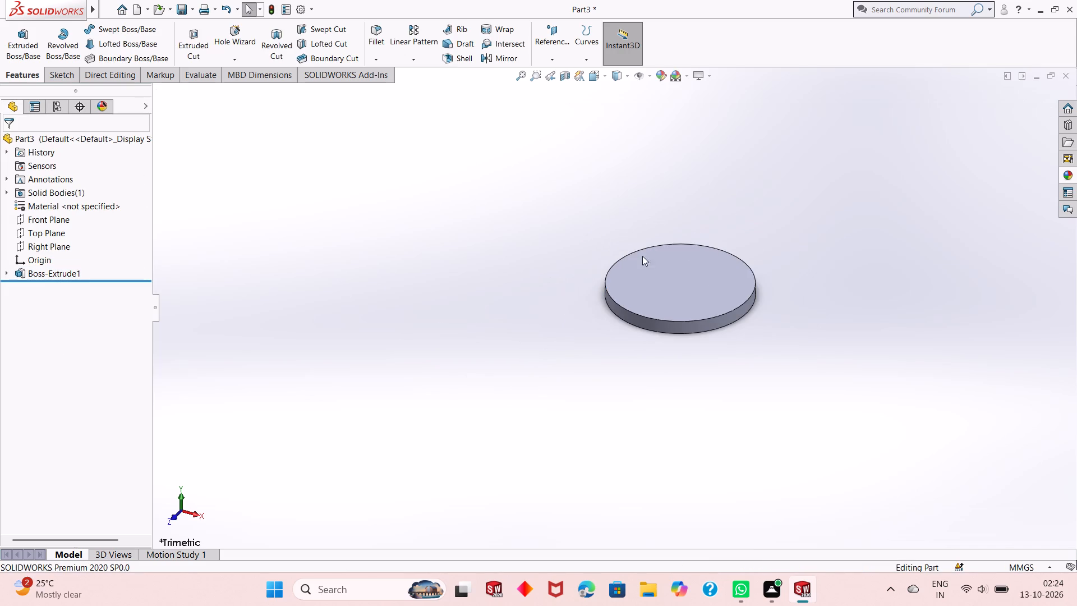
pyautogui.scroll(-2, 754, 238)
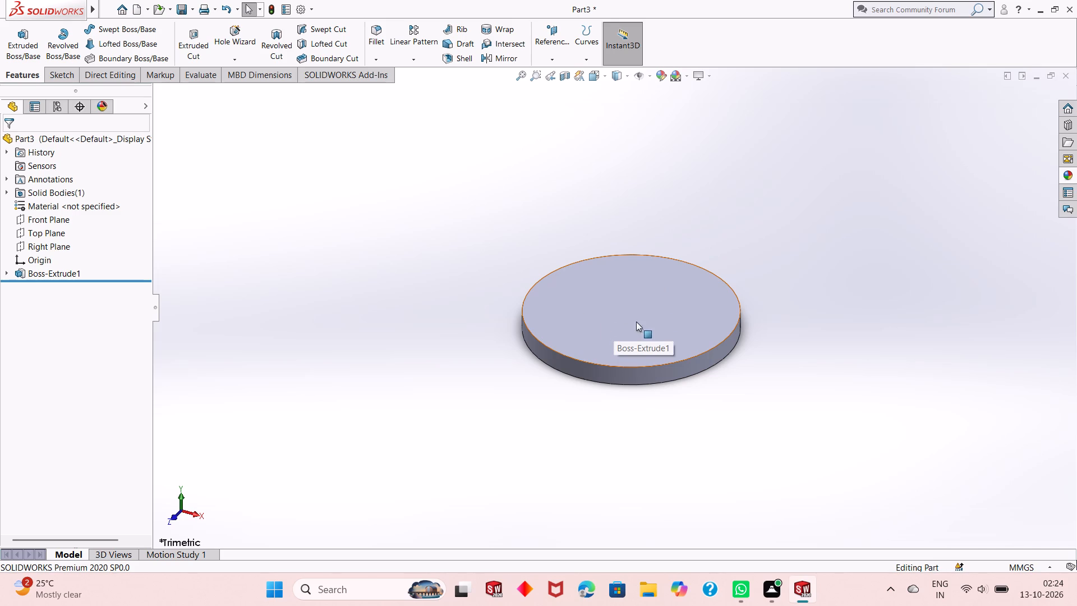
pyautogui.click(669, 321)
pyautogui.click(716, 291)
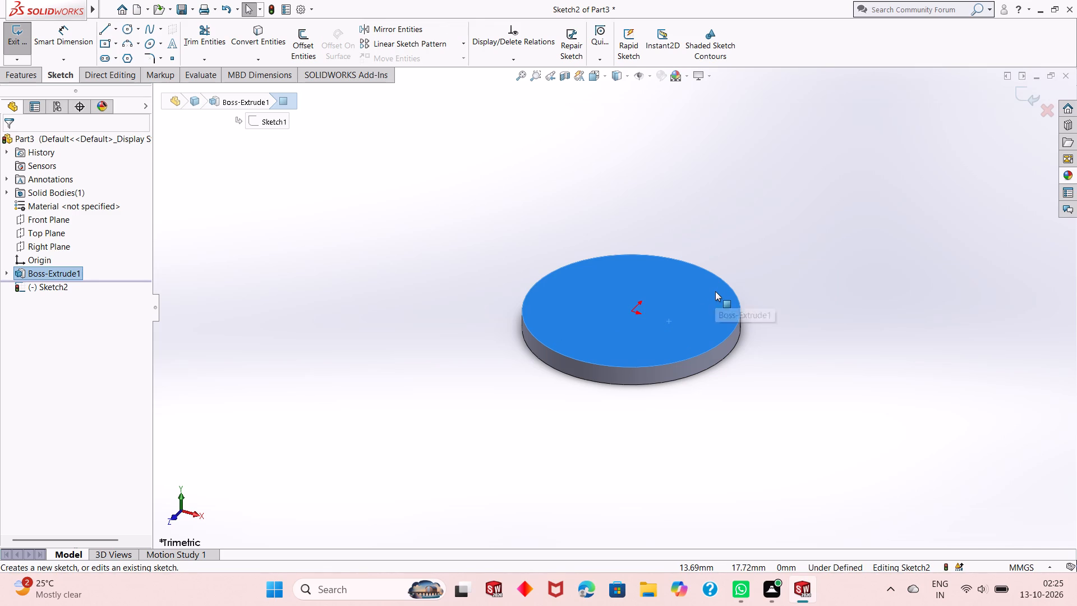
pyautogui.hotkey('ctrl', '8')
pyautogui.scroll(-3, 715, 291)
pyautogui.scroll(3, 715, 291)
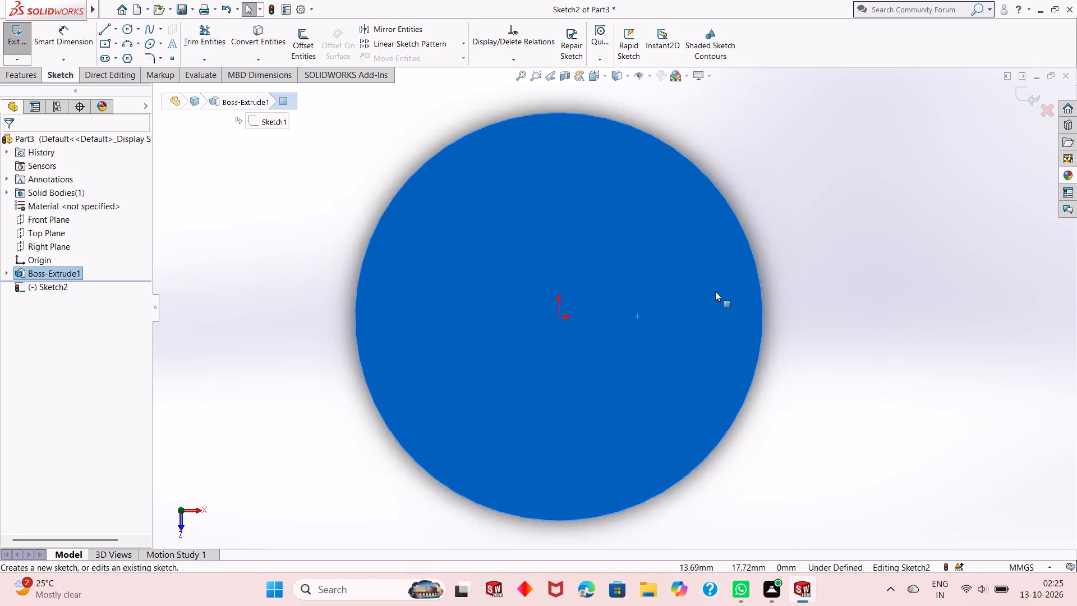
pyautogui.scroll(2, 715, 291)
pyautogui.click(783, 270)
pyautogui.click(125, 29)
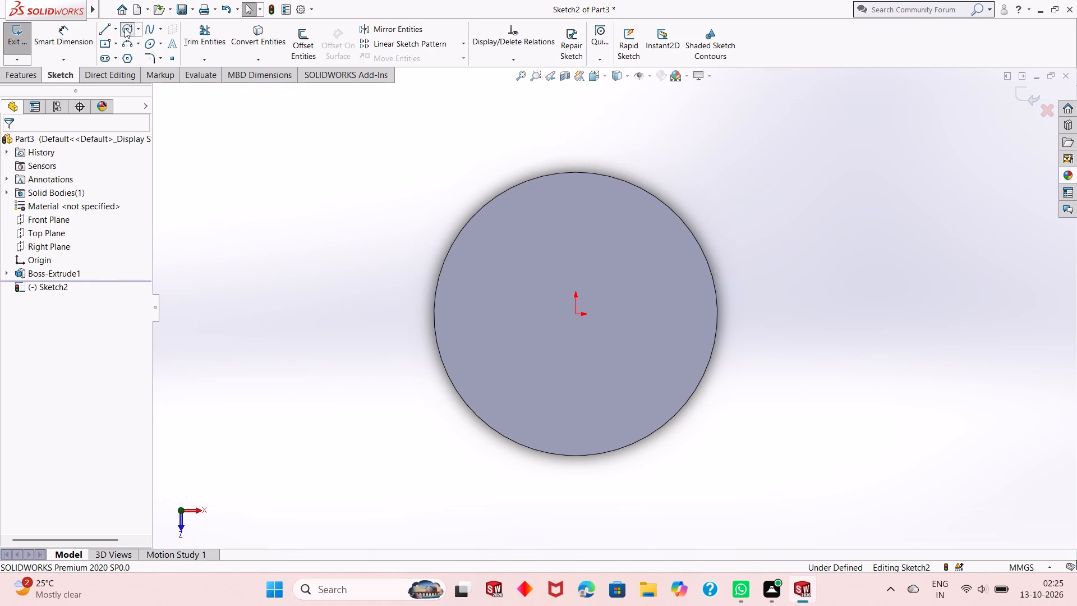
pyautogui.click(573, 313)
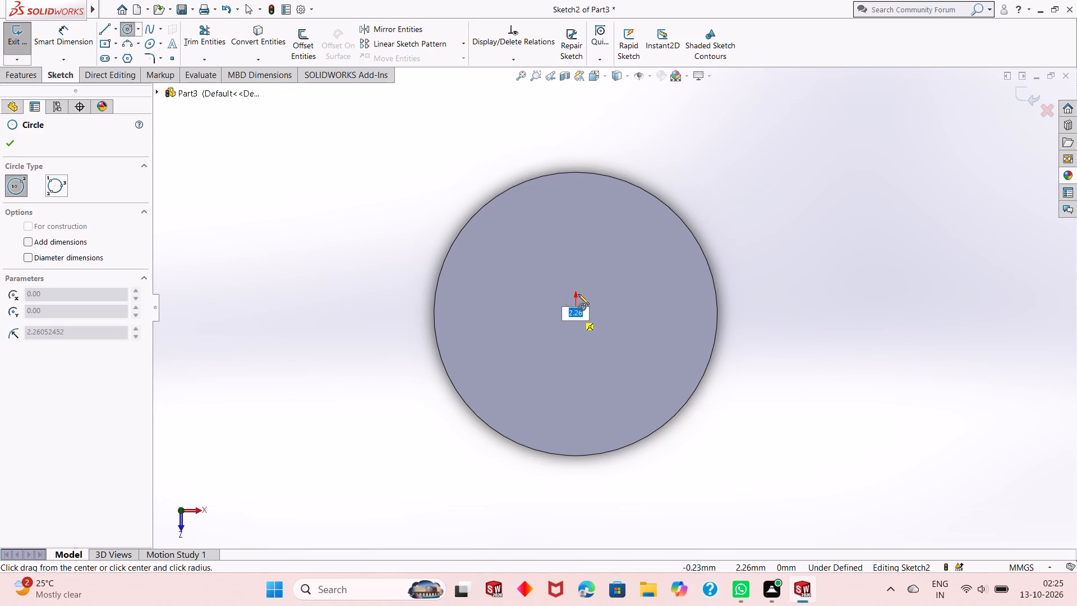
pyautogui.click(666, 166)
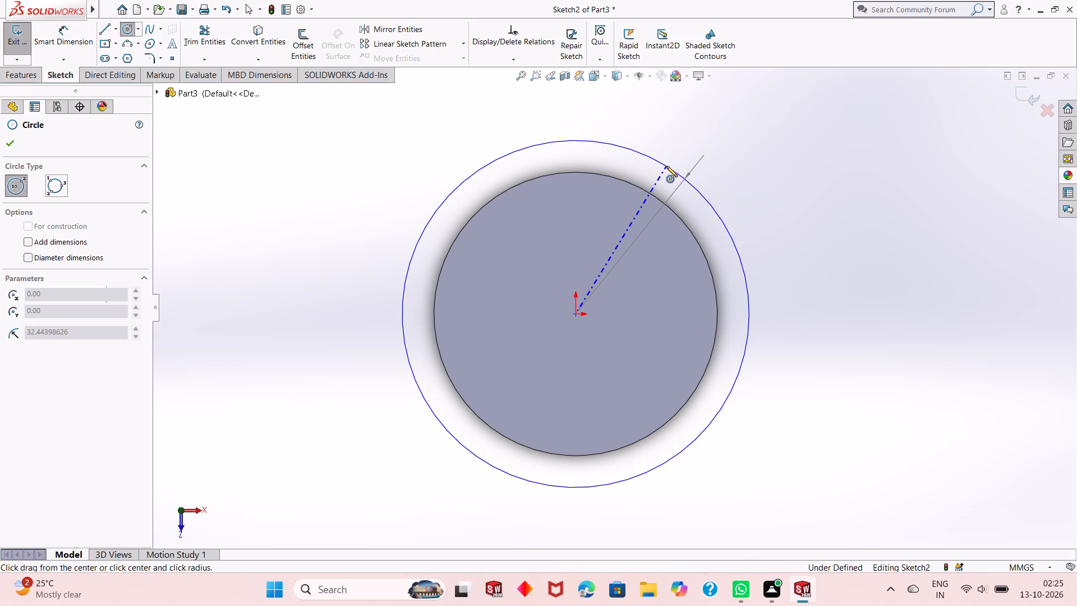
pyautogui.rightClick(737, 177)
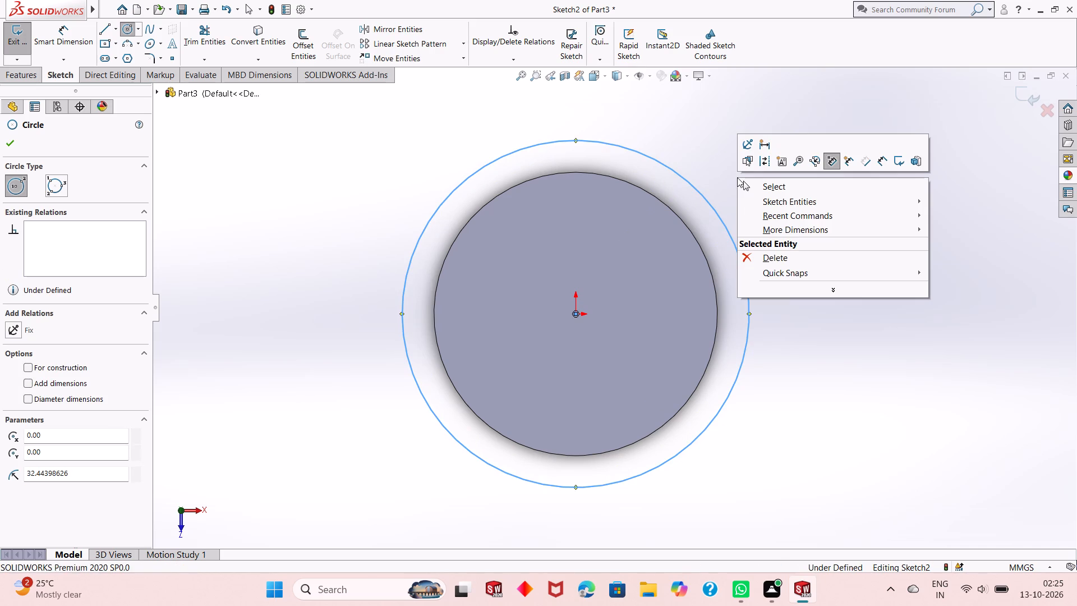
pyautogui.click(770, 189)
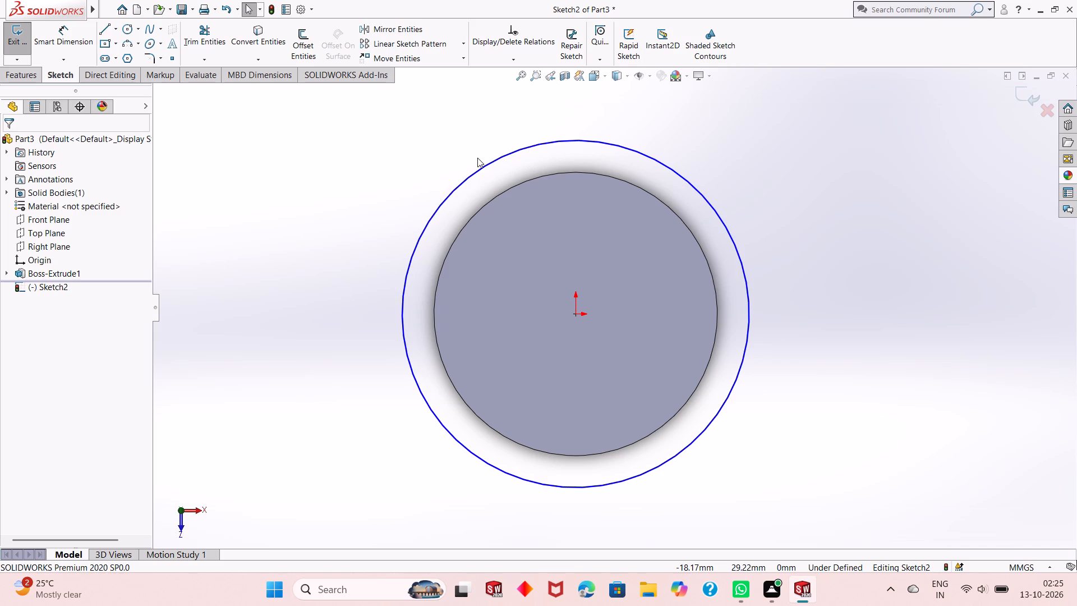
# Dimension the new circle's diameter as 70 mm.
pyautogui.click(48, 45)
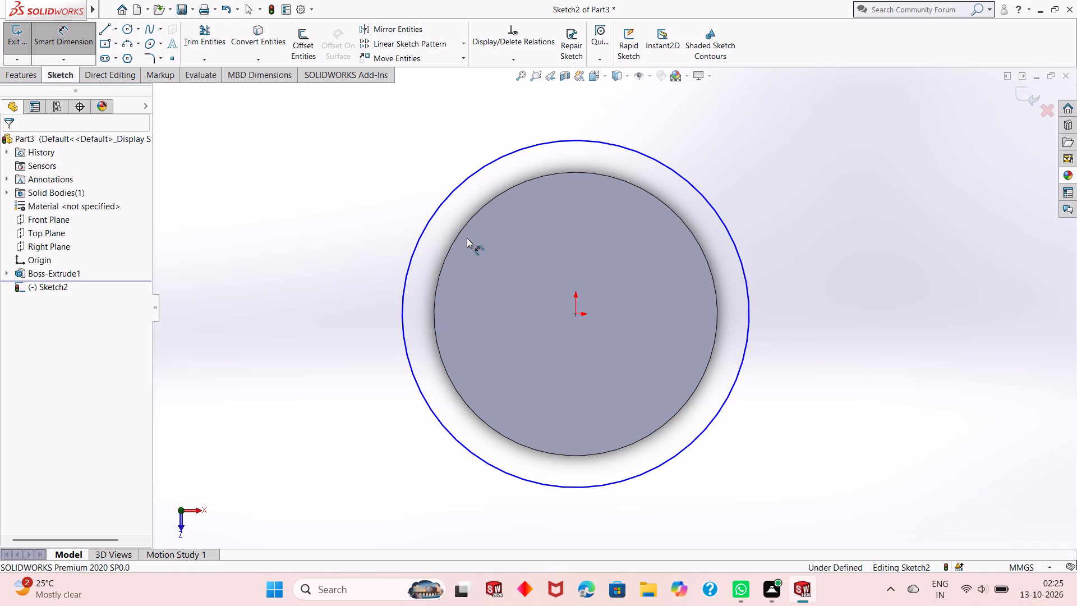
pyautogui.click(402, 322)
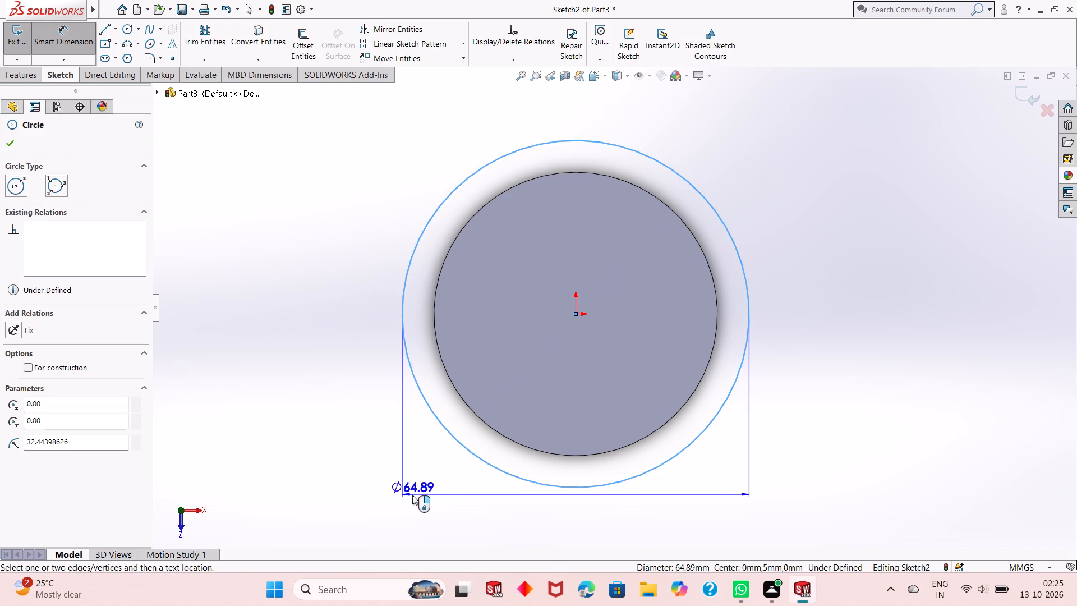
pyautogui.click(363, 498)
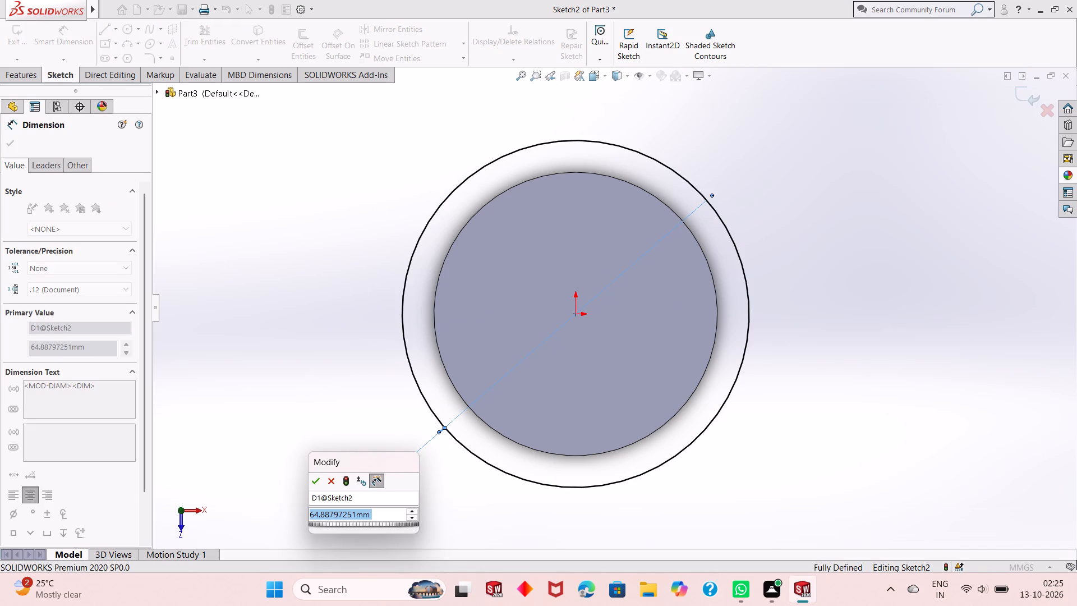
pyautogui.press('7')
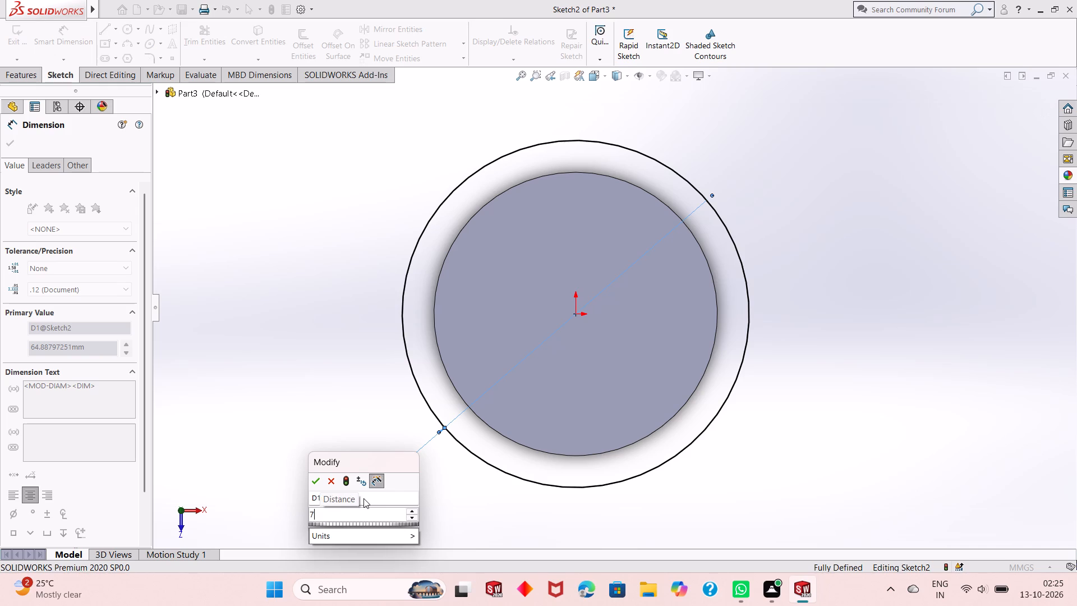
pyautogui.press('0')
pyautogui.press('Return')
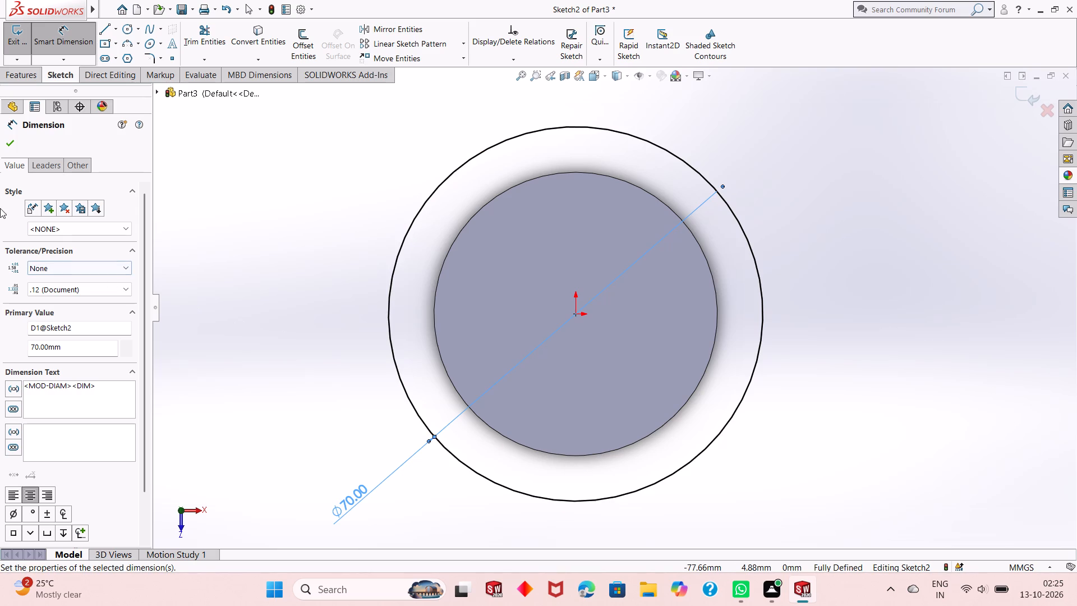
pyautogui.click(13, 139)
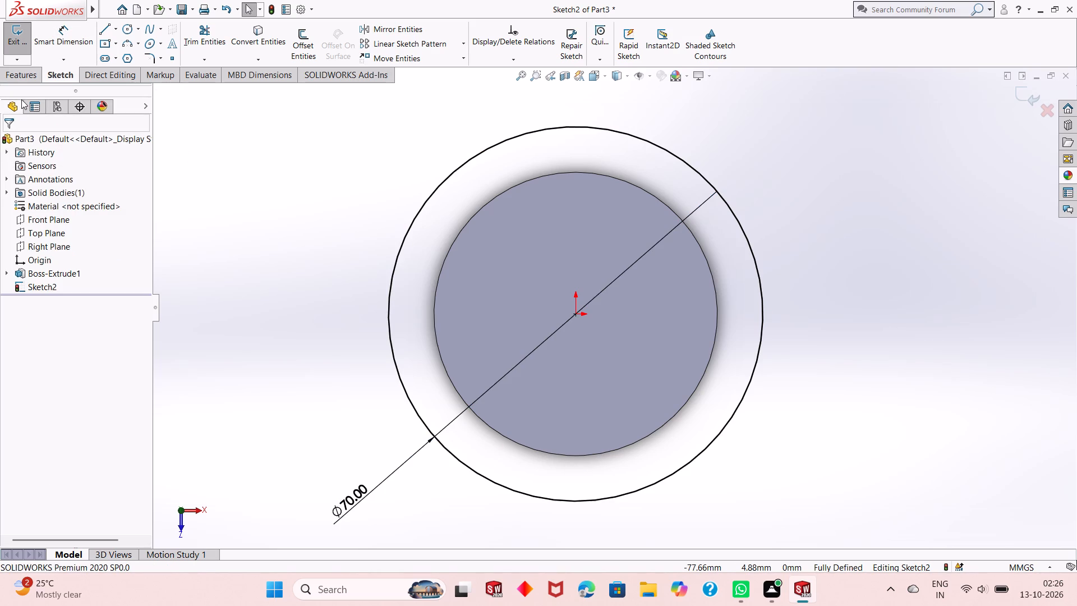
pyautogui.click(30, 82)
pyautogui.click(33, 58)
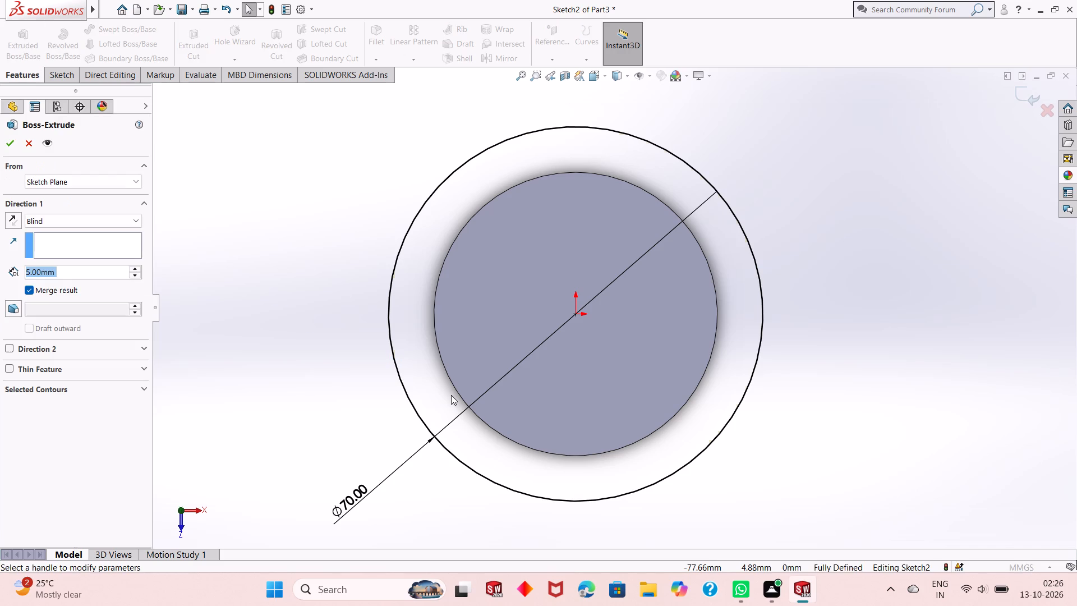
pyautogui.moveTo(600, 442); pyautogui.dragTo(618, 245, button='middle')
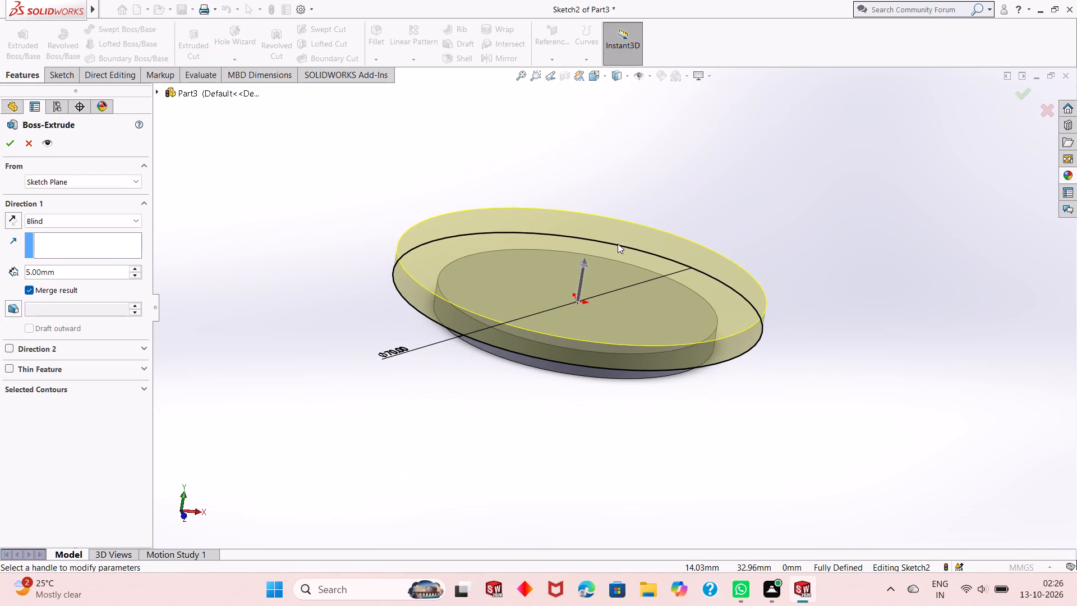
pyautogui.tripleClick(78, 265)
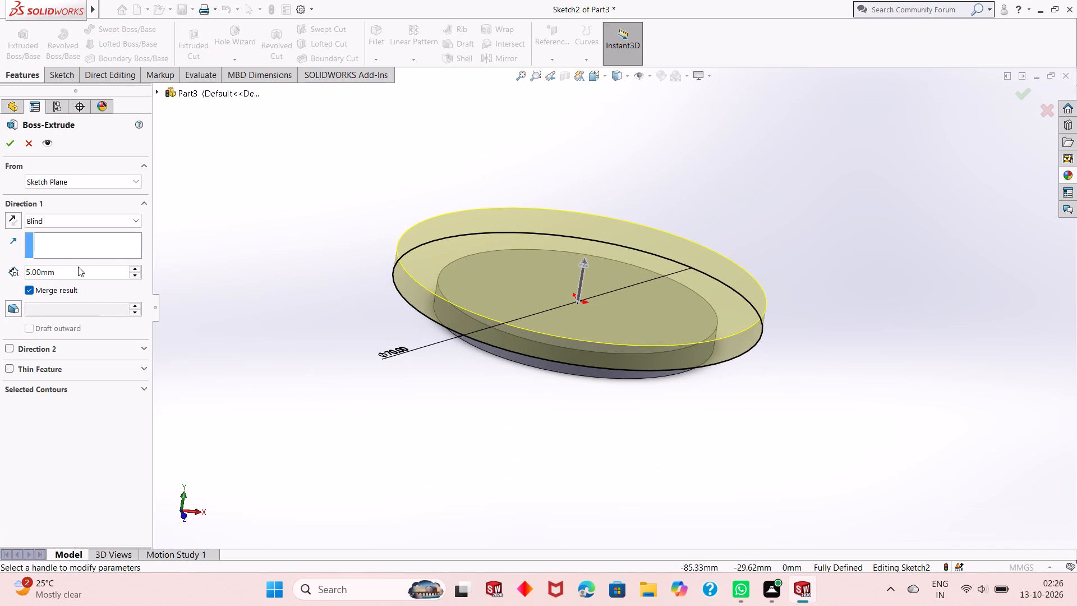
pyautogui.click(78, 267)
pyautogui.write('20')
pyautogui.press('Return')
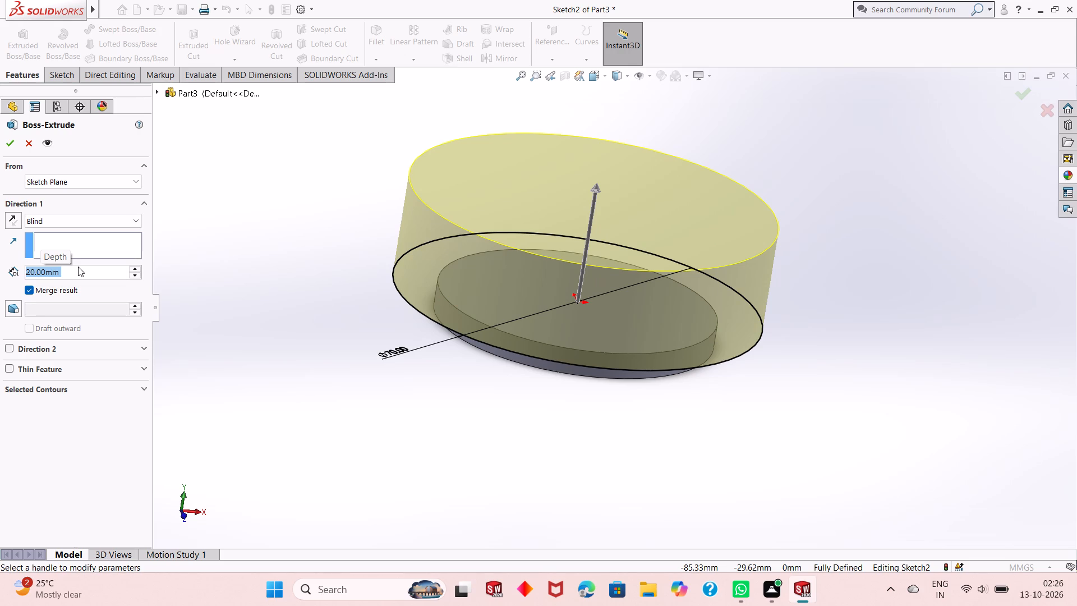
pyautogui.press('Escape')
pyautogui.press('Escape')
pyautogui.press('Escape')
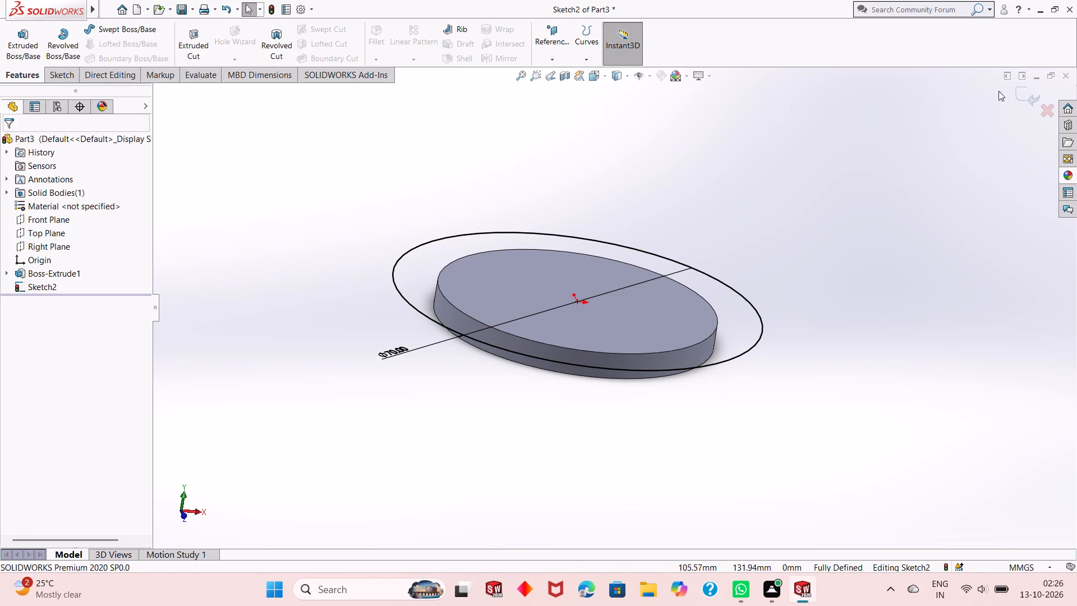
# Close the current sketch, edit the base disc's sketch to set its circle's diameter to 40 mm, and exit that sketch.
pyautogui.click(1037, 98)
pyautogui.click(61, 269)
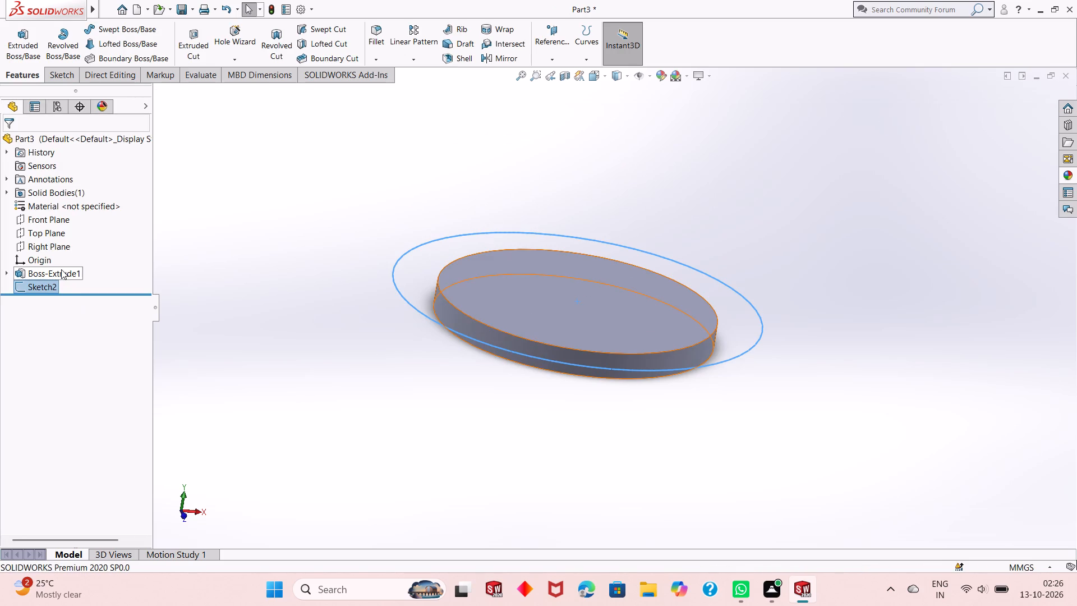
pyautogui.click(89, 234)
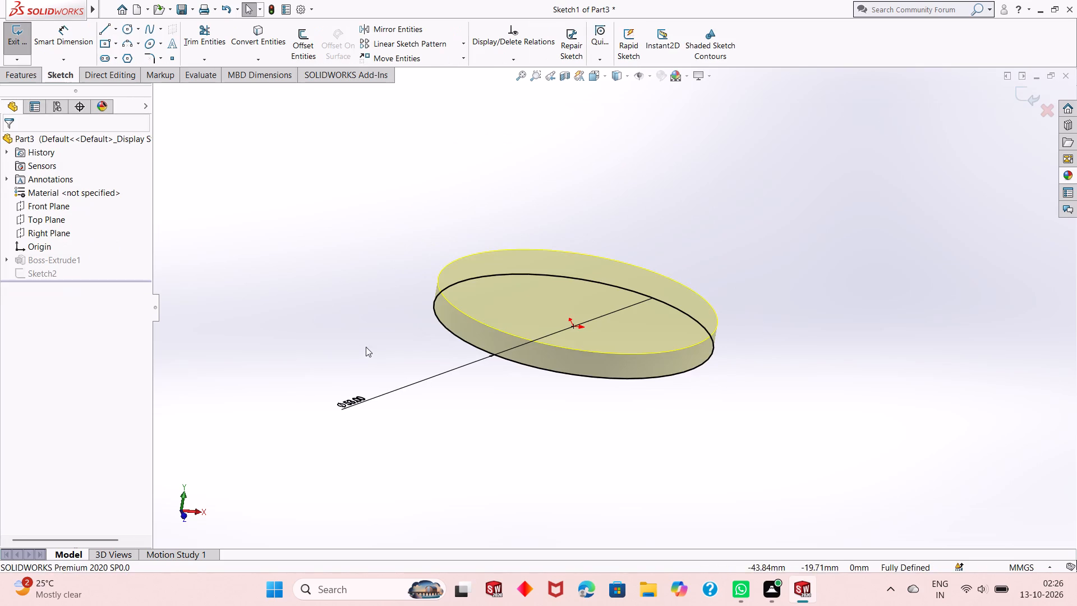
pyautogui.moveTo(367, 347); pyautogui.dragTo(362, 442, button='middle')
pyautogui.scroll(2, 398, 438)
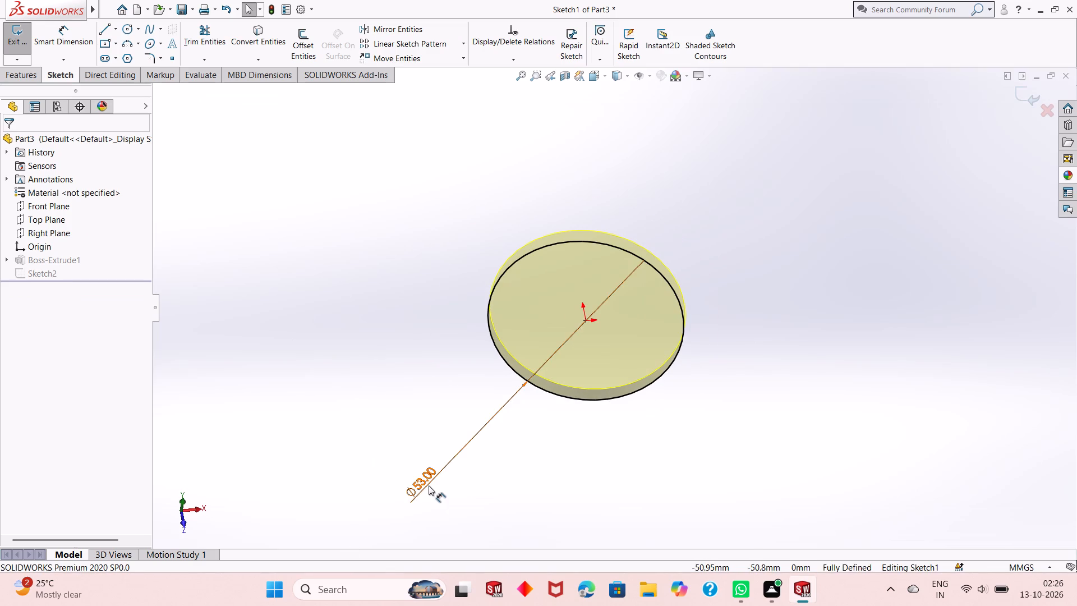
pyautogui.click(429, 485)
pyautogui.doubleClick(429, 485)
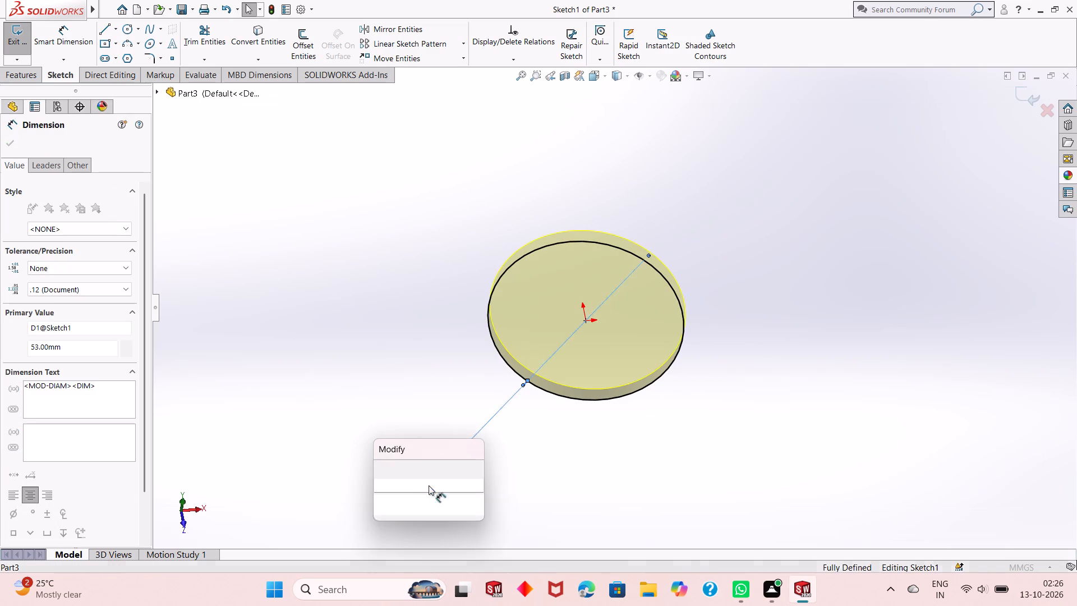
pyautogui.write('40')
pyautogui.press('Return')
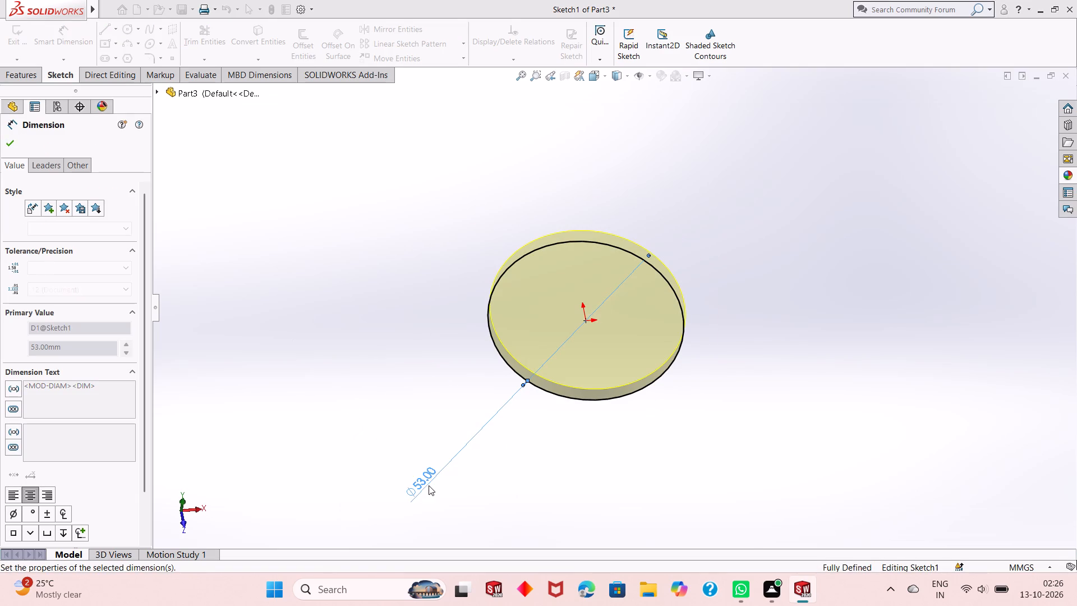
pyautogui.click(11, 141)
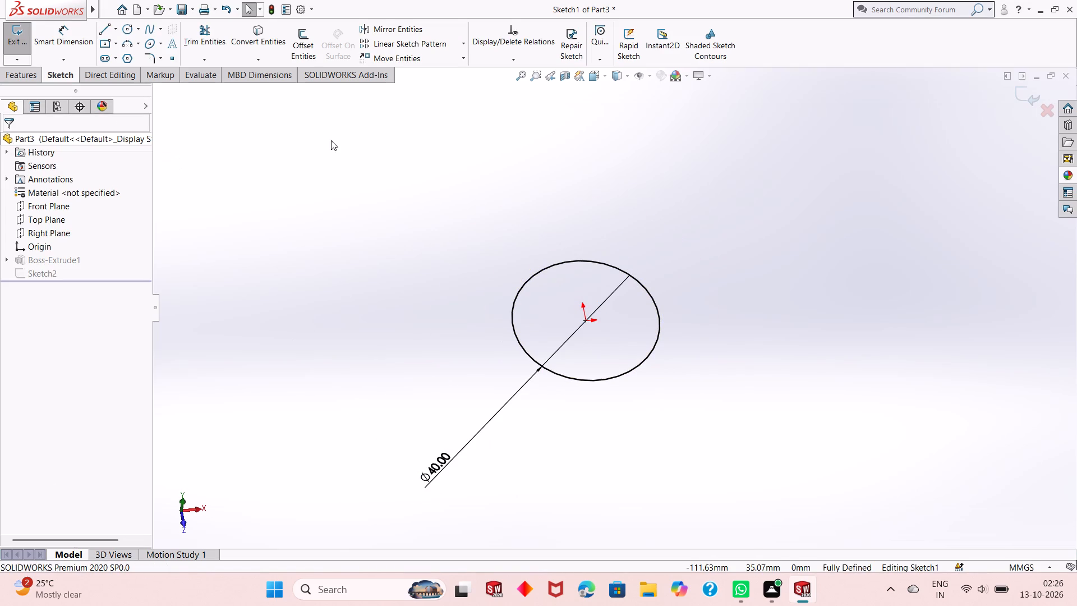
pyautogui.click(1020, 95)
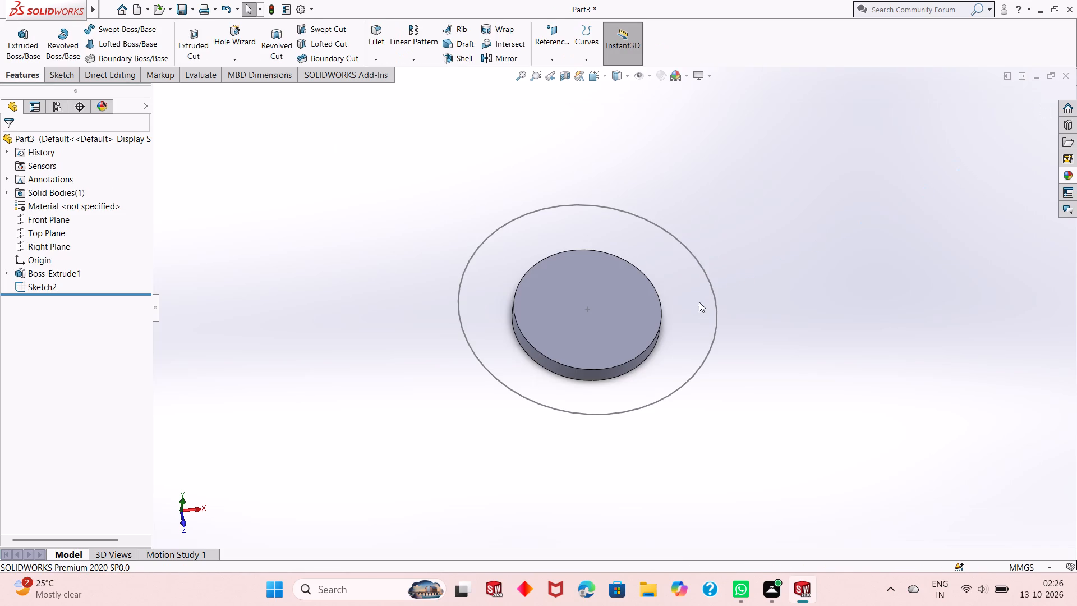
# Edit the sketch on the disc's top face and set its circle's diameter to 53 mm.
pyautogui.click(40, 283)
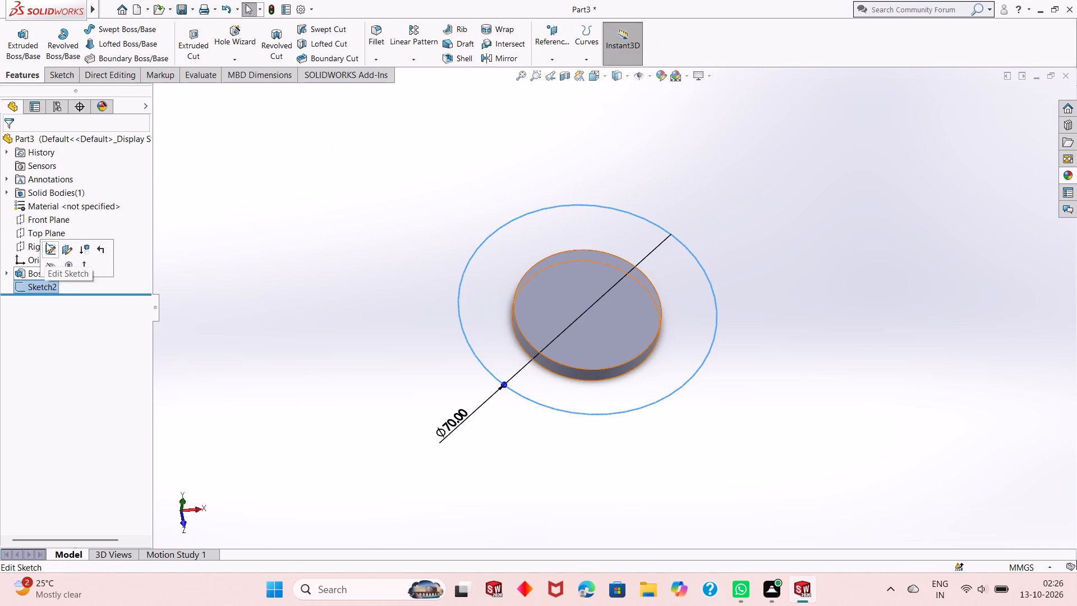
pyautogui.click(46, 242)
pyautogui.doubleClick(452, 434)
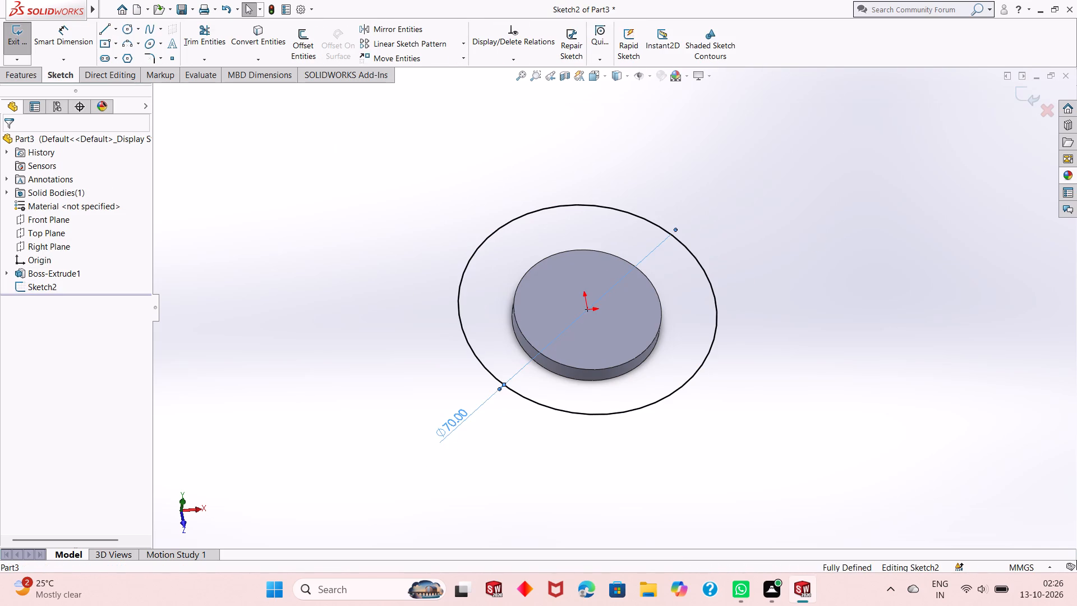
pyautogui.write('53')
pyautogui.press('Return')
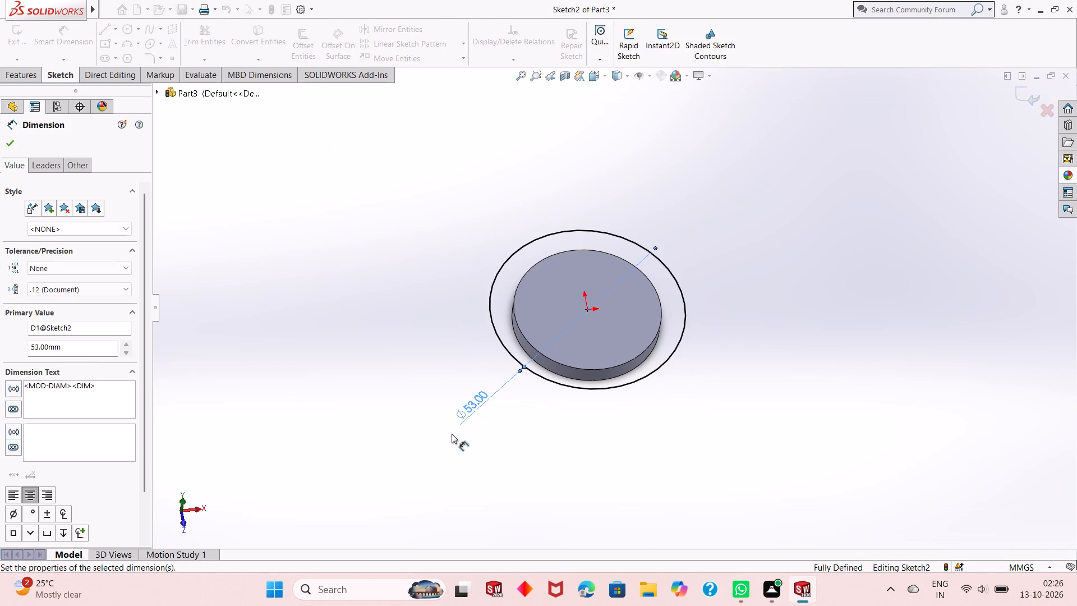
pyautogui.moveTo(588, 305); pyautogui.dragTo(597, 373, button='middle')
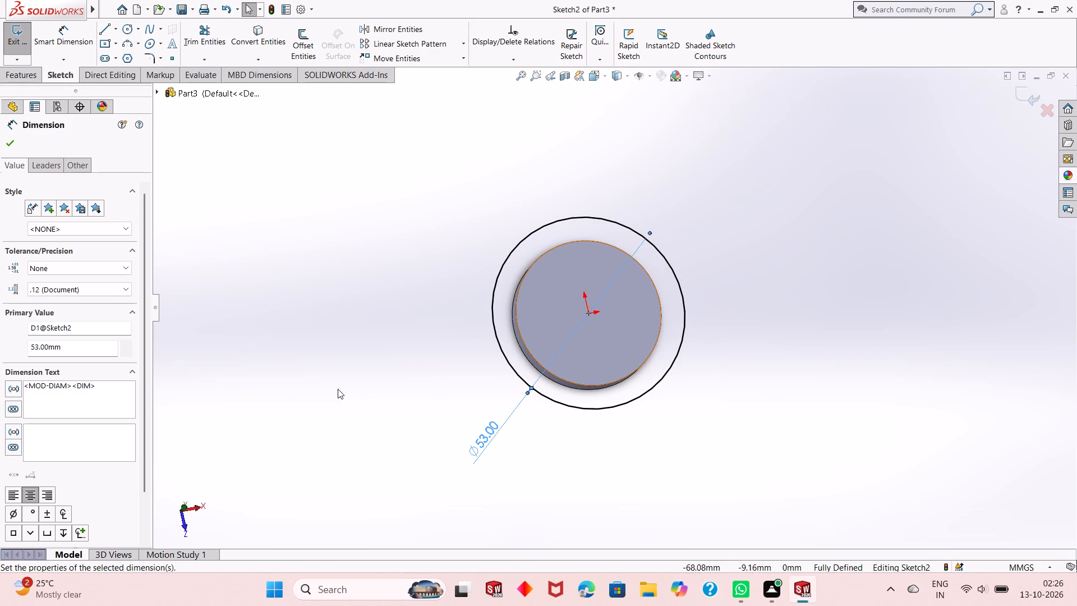
pyautogui.click(9, 144)
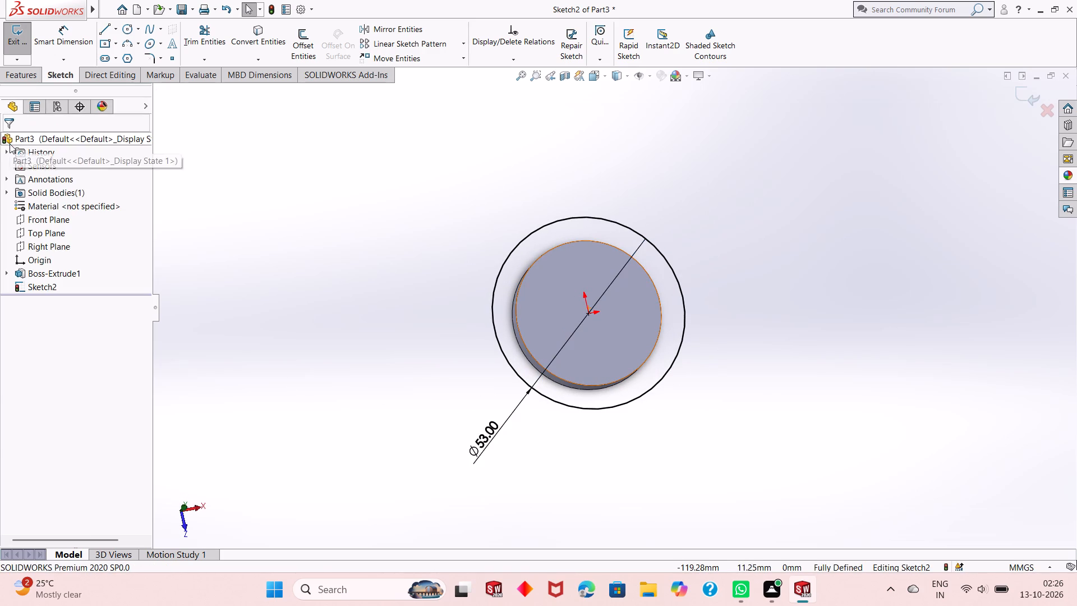
# Extrude the 53 mm circle as a blind boss with a depth of 20 mm, merged with the base disc.
pyautogui.click(23, 79)
pyautogui.click(25, 43)
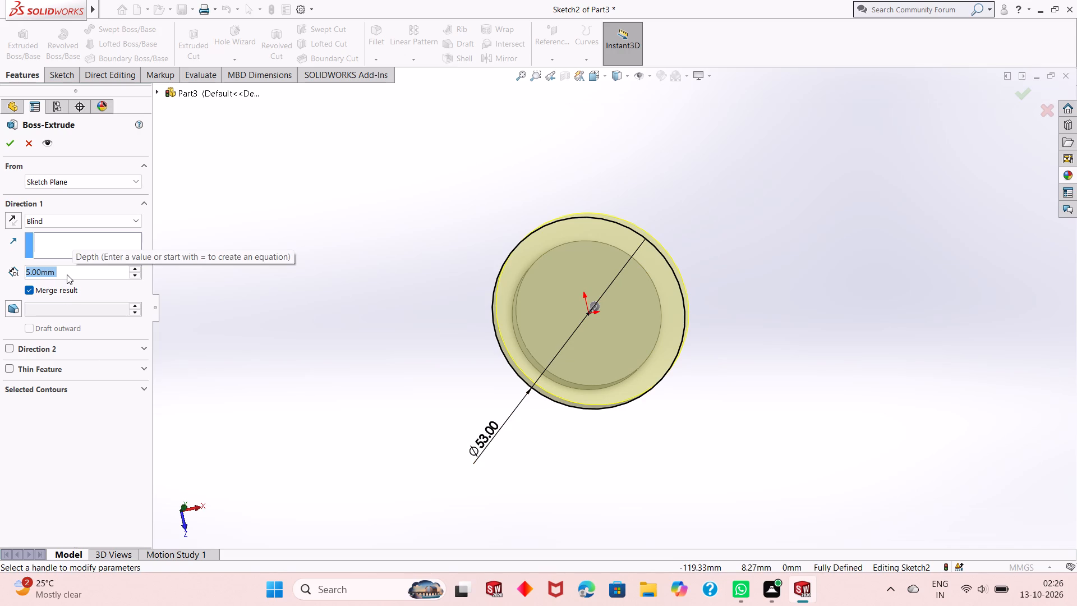
pyautogui.write('20')
pyautogui.press('Return')
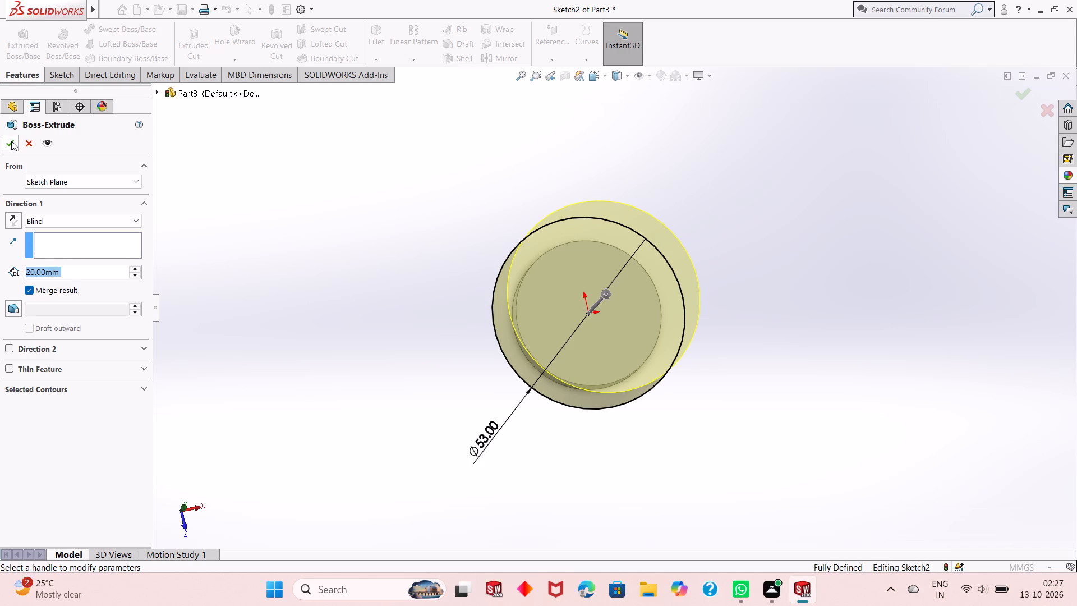
pyautogui.click(11, 141)
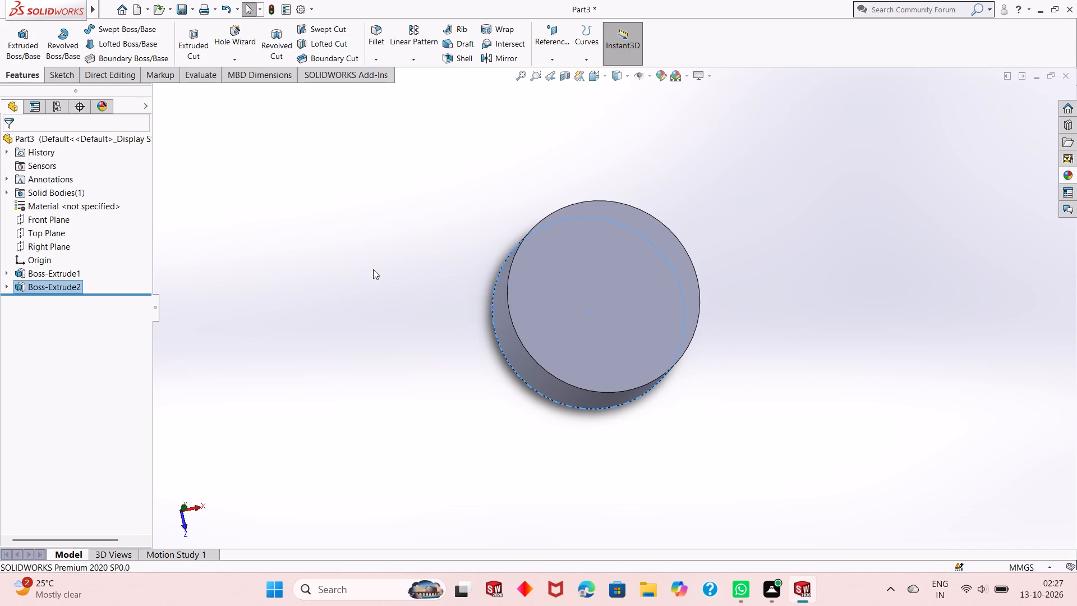
pyautogui.press('Escape')
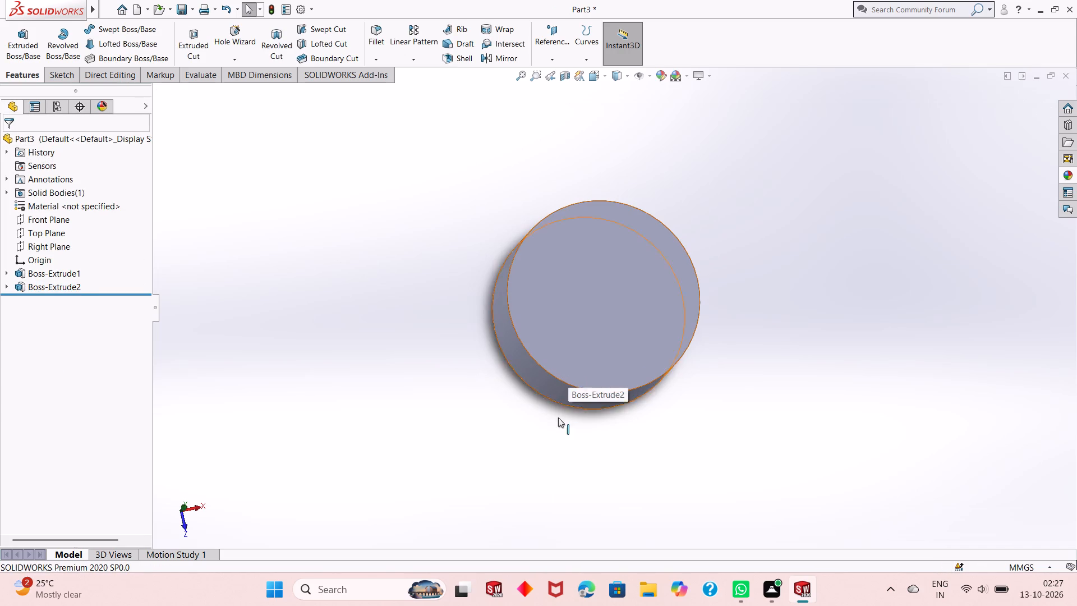
# Start a sketch on the 53 mm boss's top face and draw a circle of about 31.8 mm radius centred on the origin.
pyautogui.moveTo(541, 464); pyautogui.dragTo(512, 407, button='middle')
pyautogui.scroll(1, 512, 407)
pyautogui.click(581, 317)
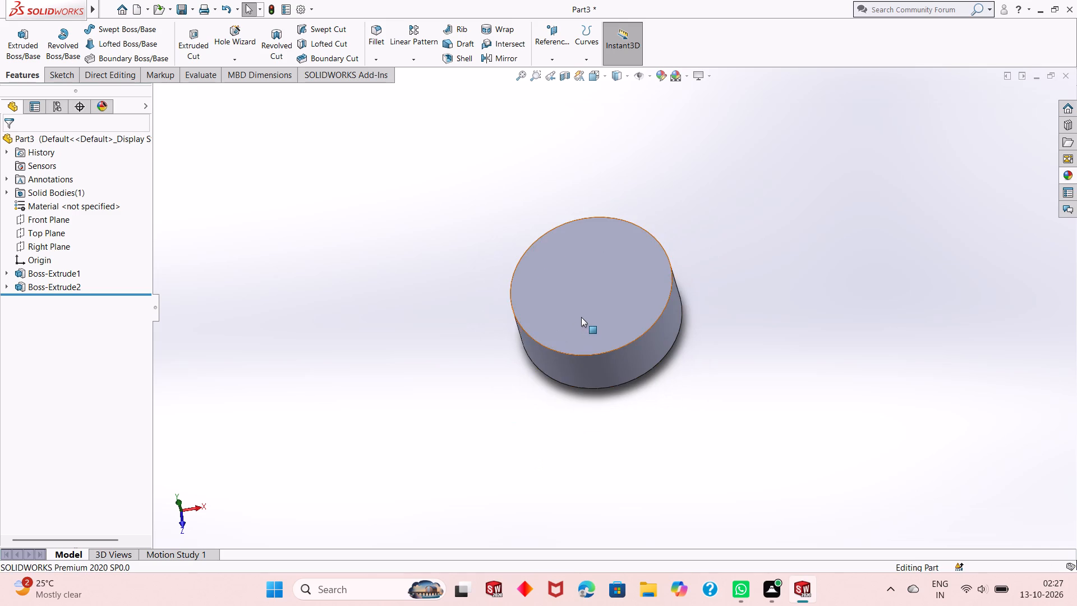
pyautogui.click(631, 279)
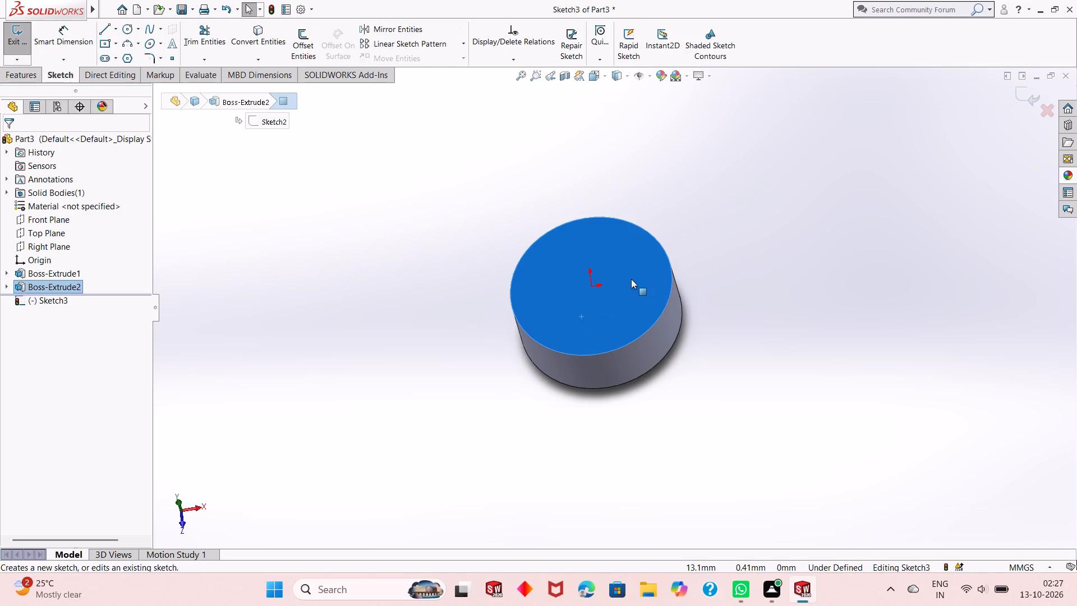
pyautogui.hotkey('ctrl', '8')
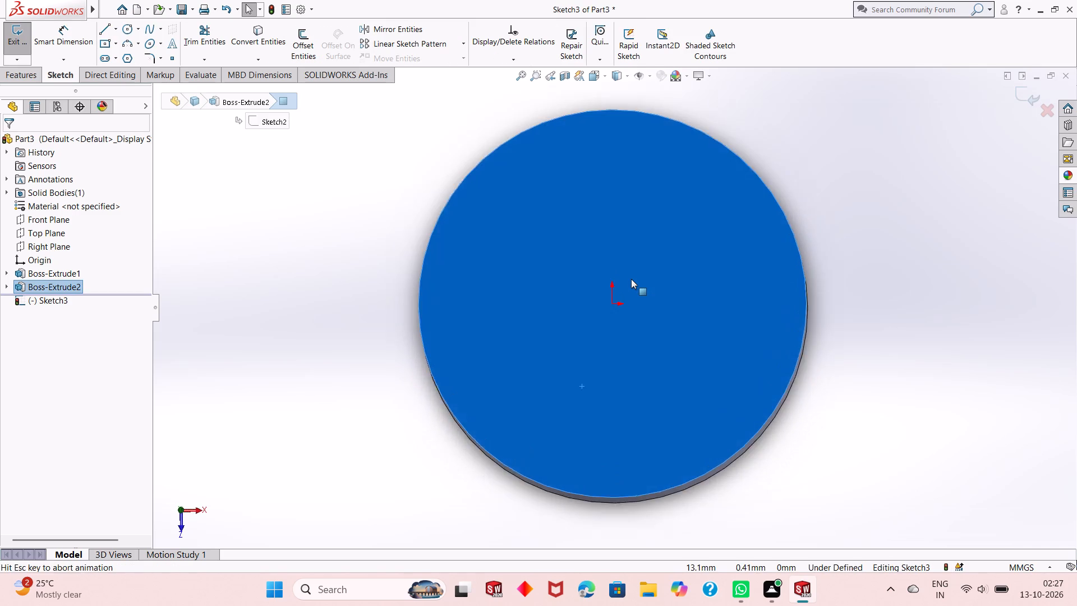
pyautogui.press('Escape')
pyautogui.press('Escape')
pyautogui.scroll(2, 623, 359)
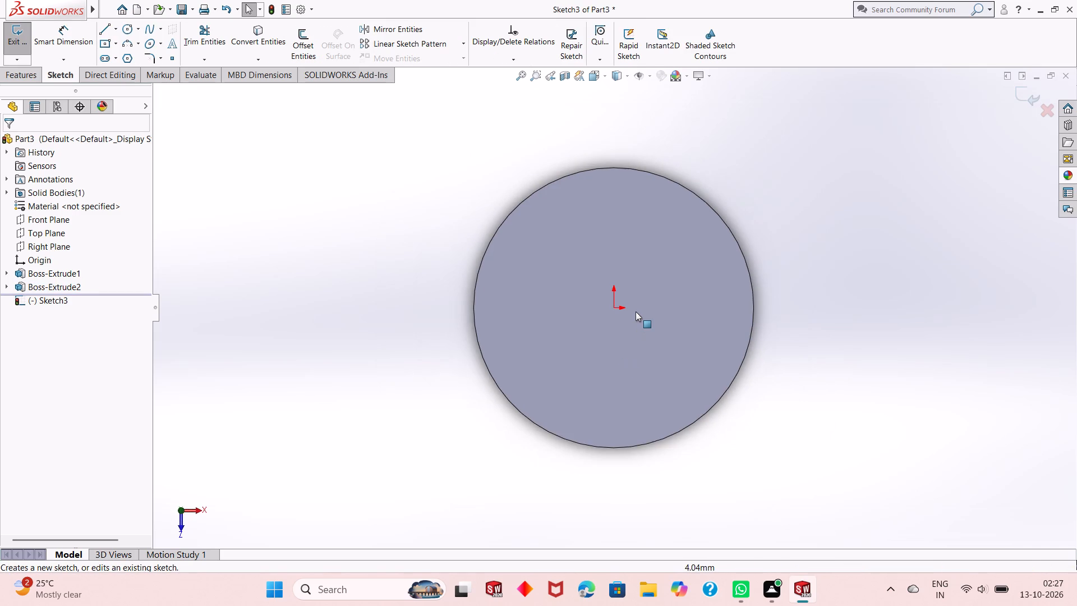
pyautogui.scroll(-2, 635, 300)
pyautogui.scroll(1, 634, 300)
pyautogui.click(122, 24)
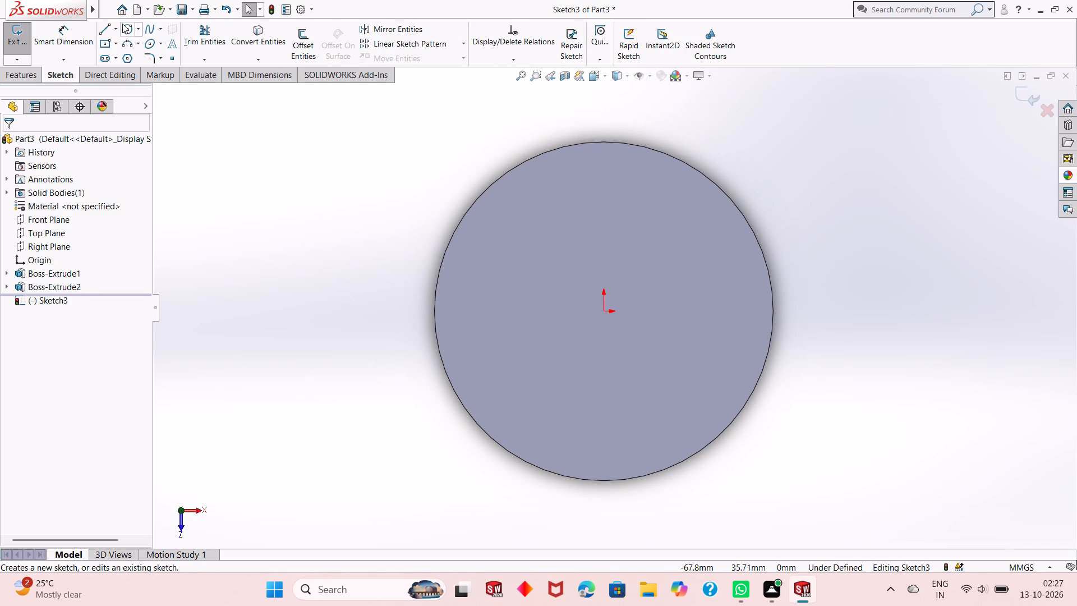
pyautogui.click(605, 310)
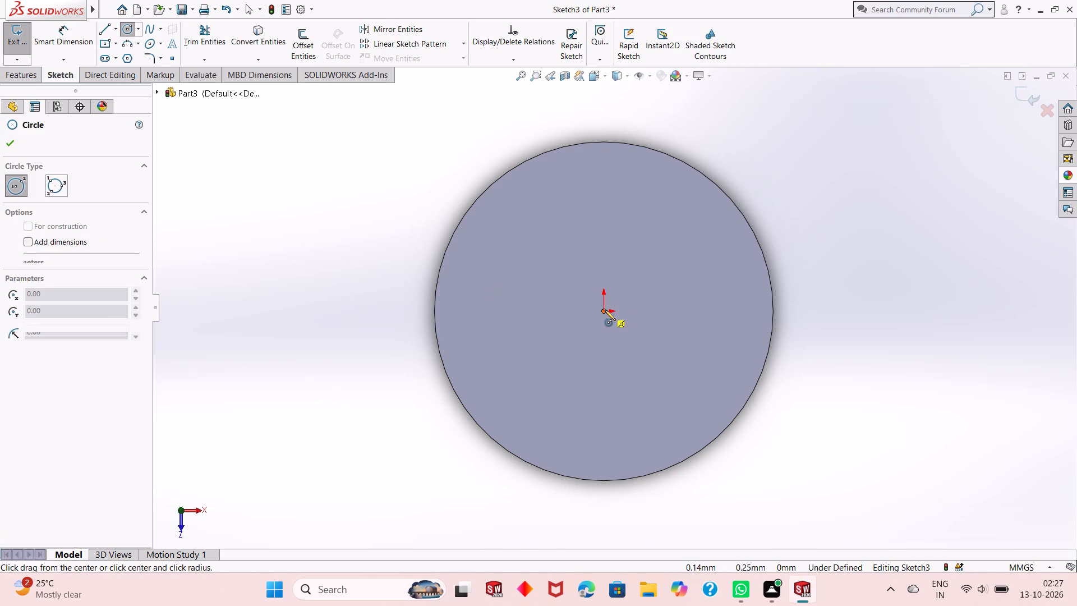
pyautogui.click(765, 187)
pyautogui.rightClick(821, 166)
pyautogui.click(848, 176)
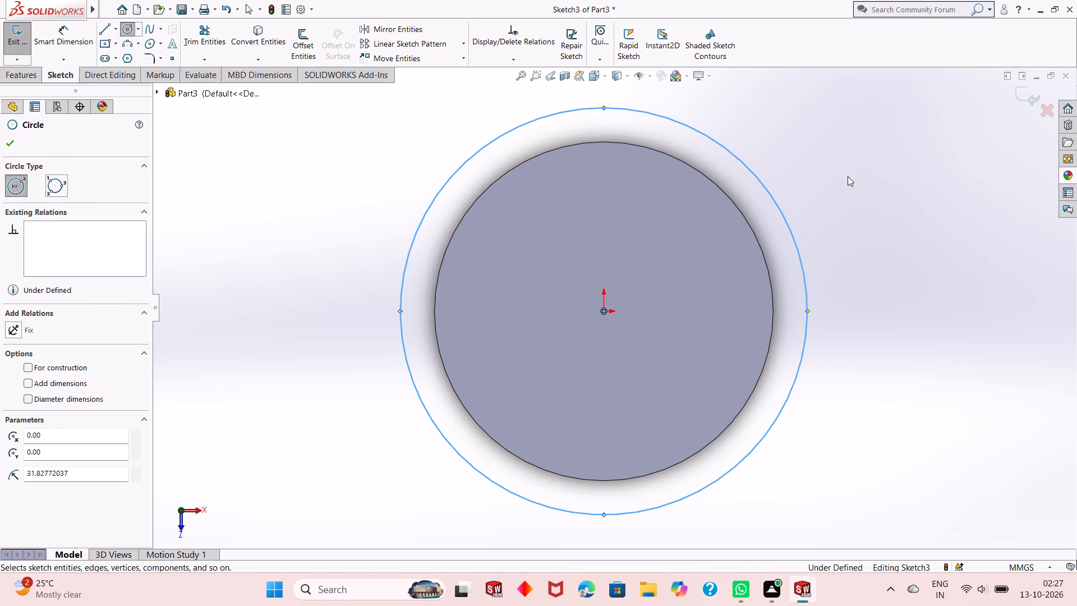
# Dimension the circle drawn around the 53 mm boss and set its diameter to 43+43 (86 mm).
pyautogui.click(72, 41)
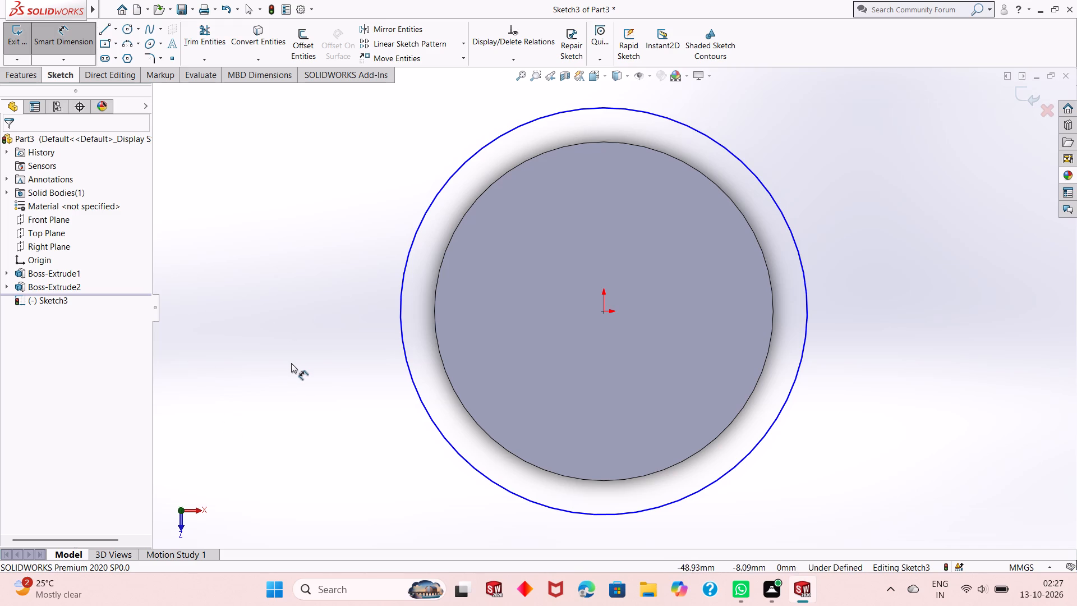
pyautogui.click(441, 432)
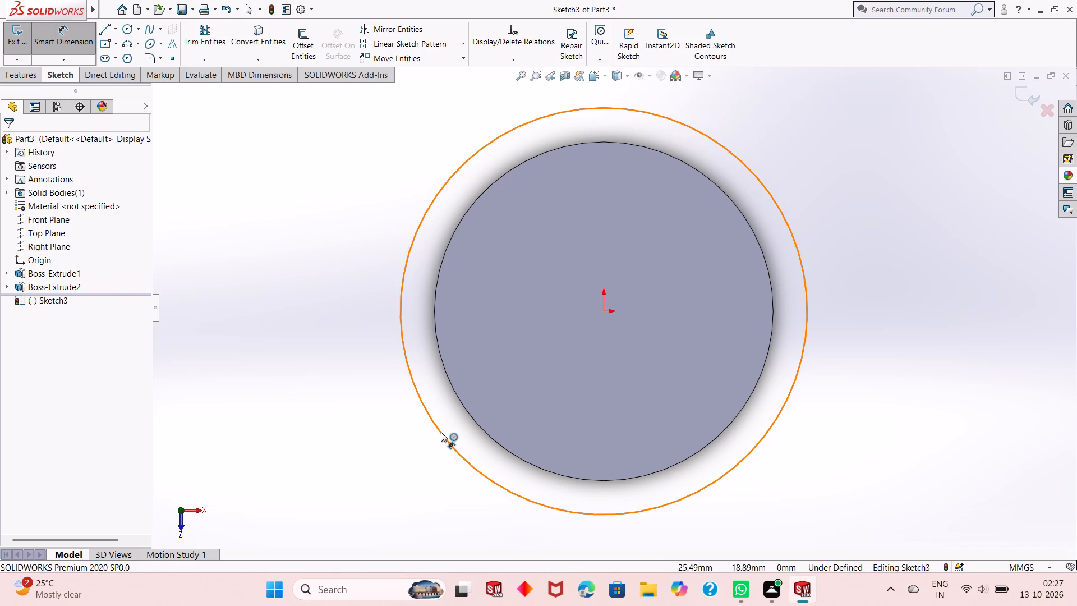
pyautogui.click(374, 499)
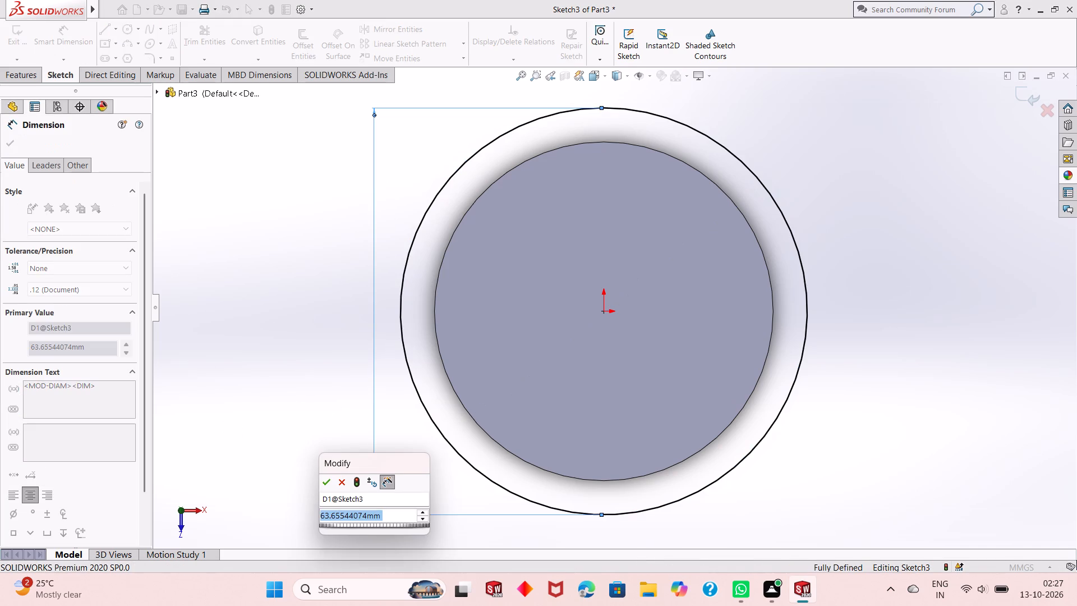
pyautogui.write('43+43')
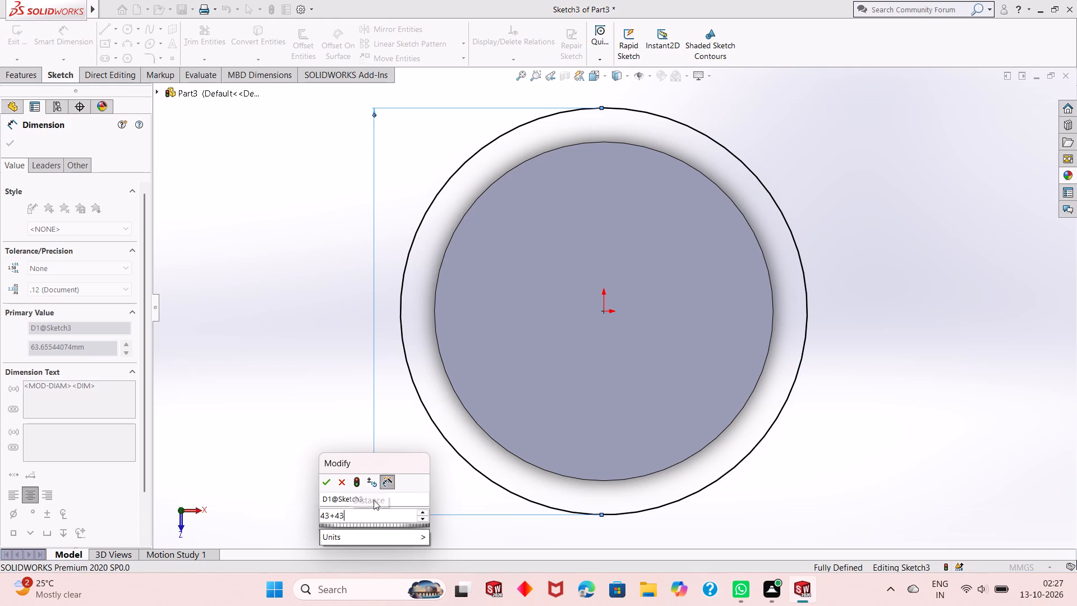
pyautogui.press('Return')
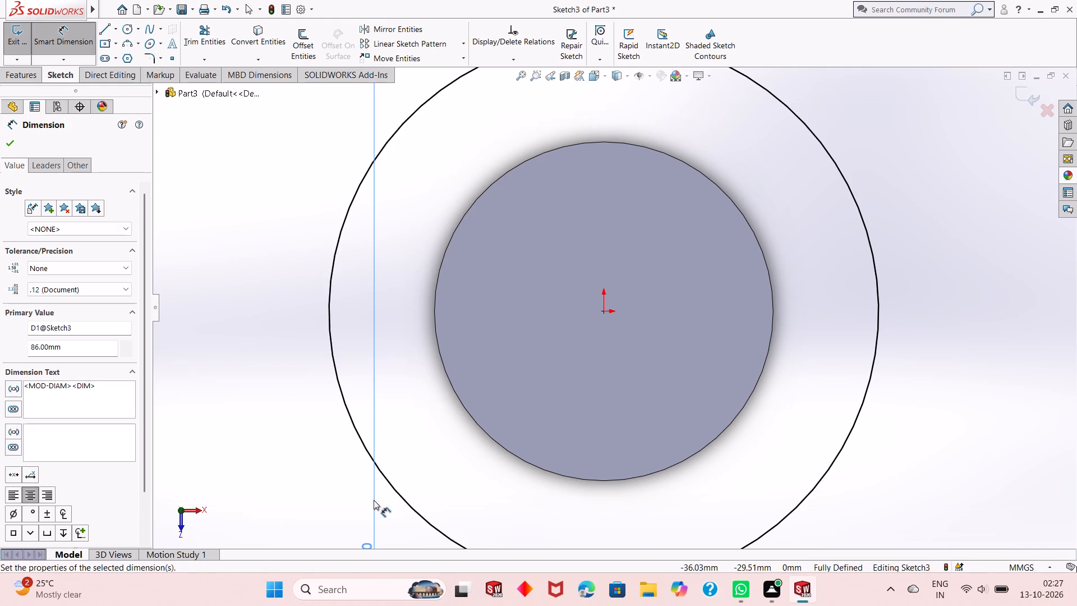
pyautogui.scroll(3, 562, 412)
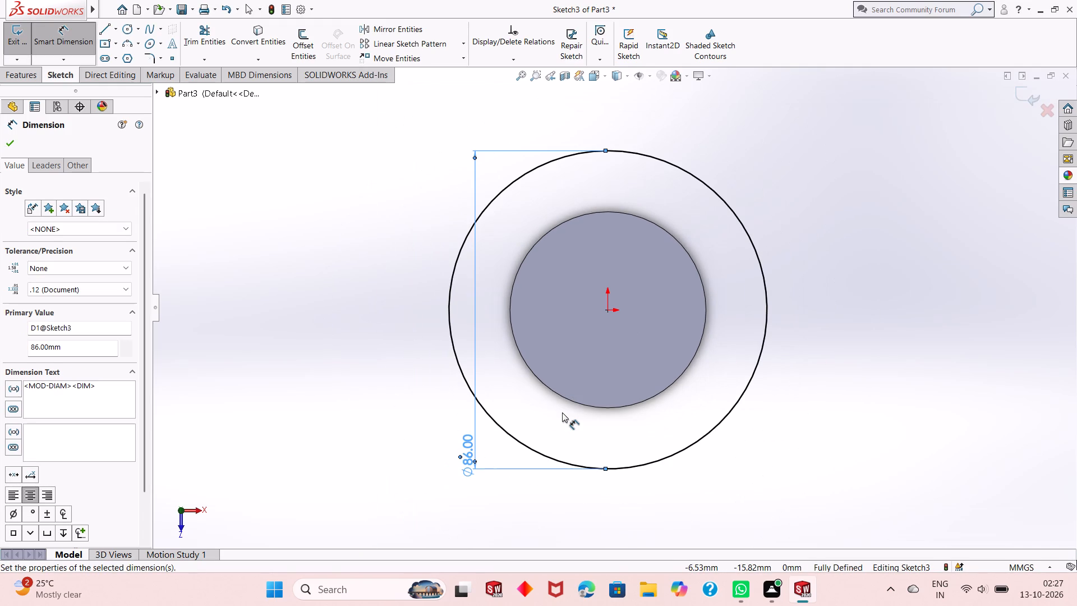
pyautogui.rightClick(338, 340)
pyautogui.click(362, 381)
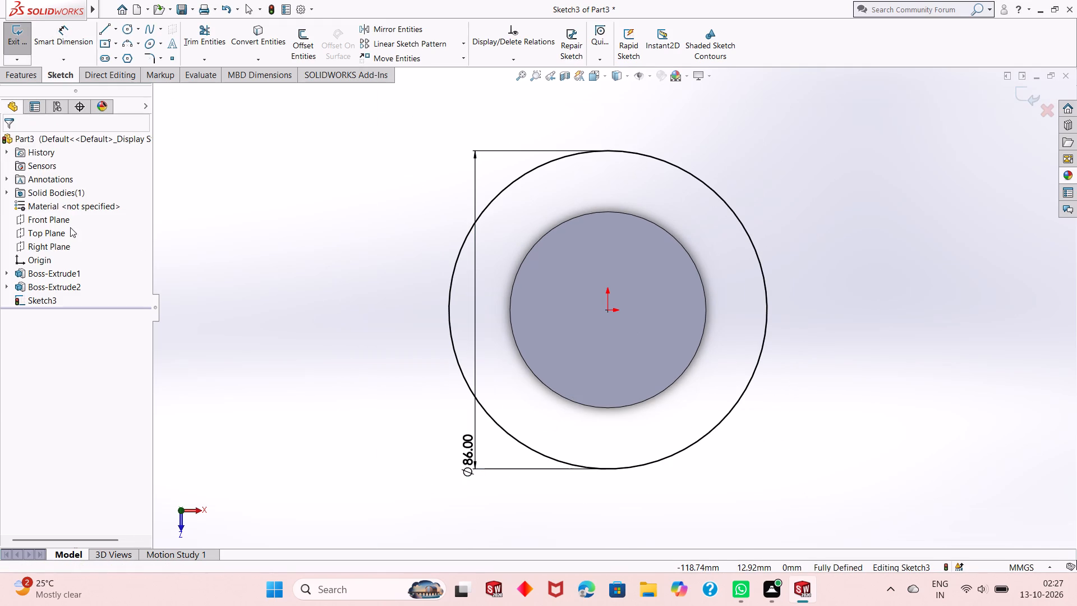
# Extrude the 86 mm circle as a blind boss 10 mm deep in the reversed direction, down around the 53 mm boss, with merged result.
pyautogui.click(22, 73)
pyautogui.click(25, 52)
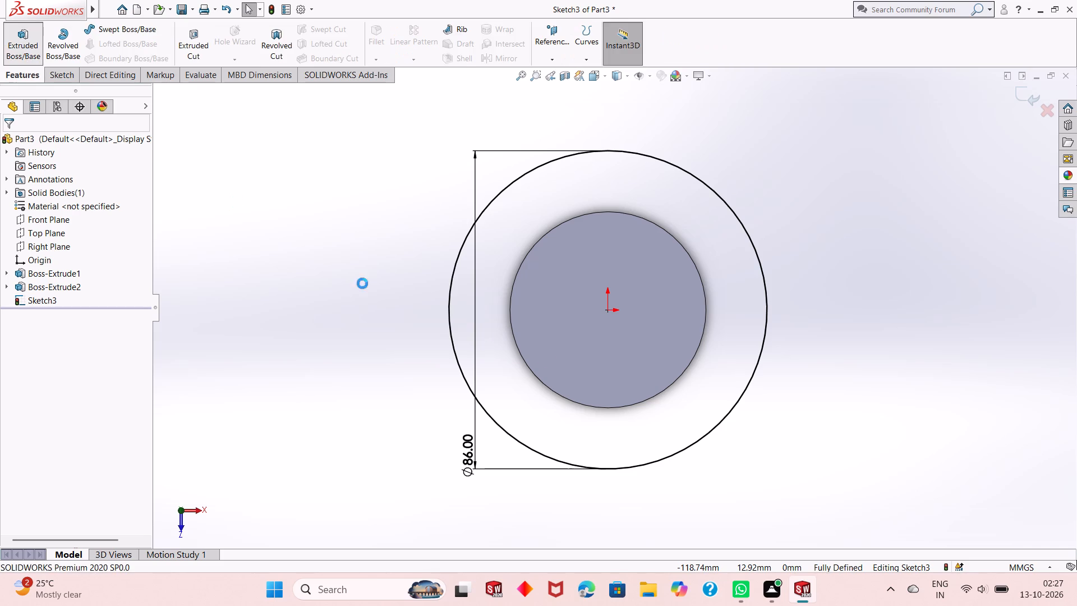
pyautogui.moveTo(638, 419); pyautogui.dragTo(627, 241, button='middle')
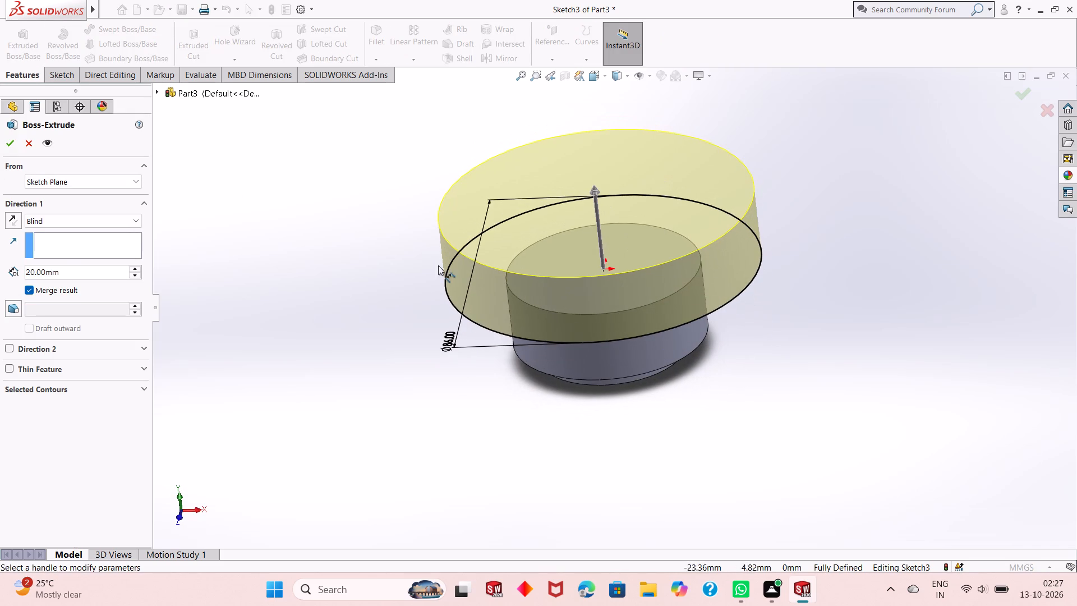
pyautogui.click(13, 217)
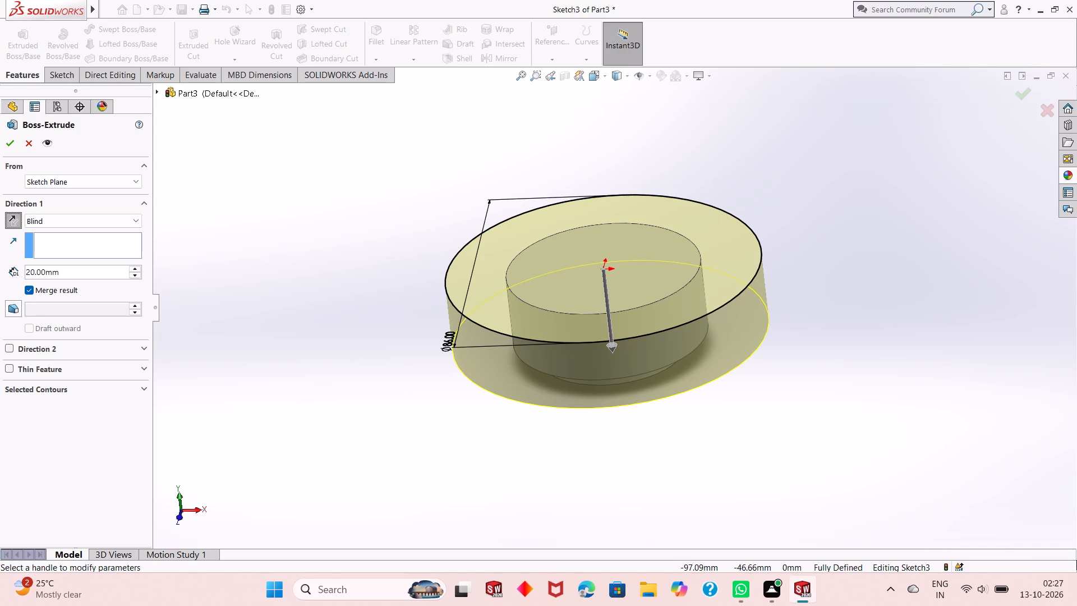
pyautogui.doubleClick(72, 271)
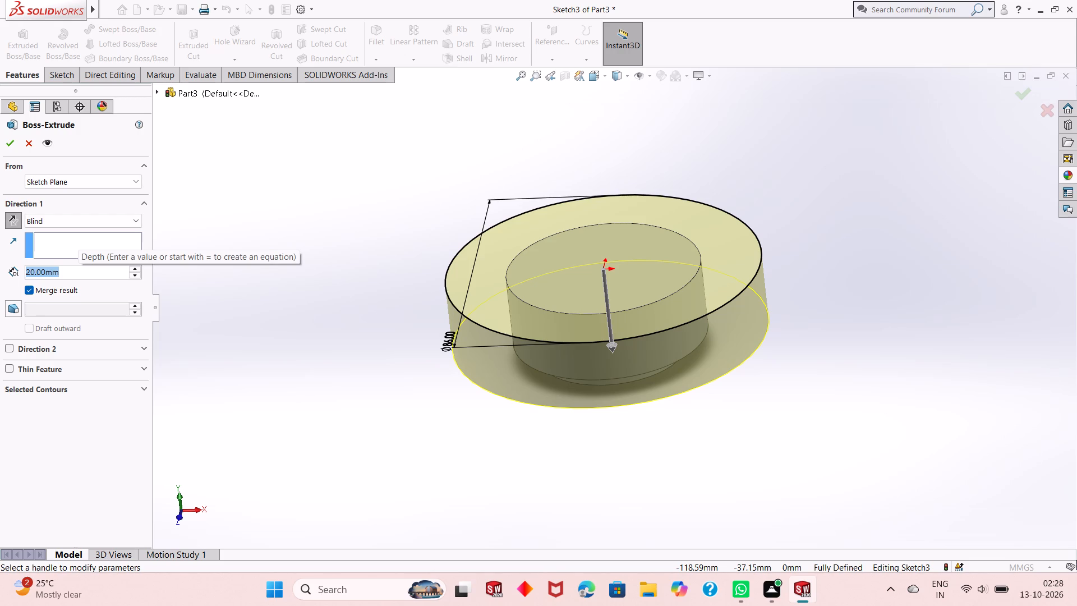
pyautogui.write('10')
pyautogui.press('Return')
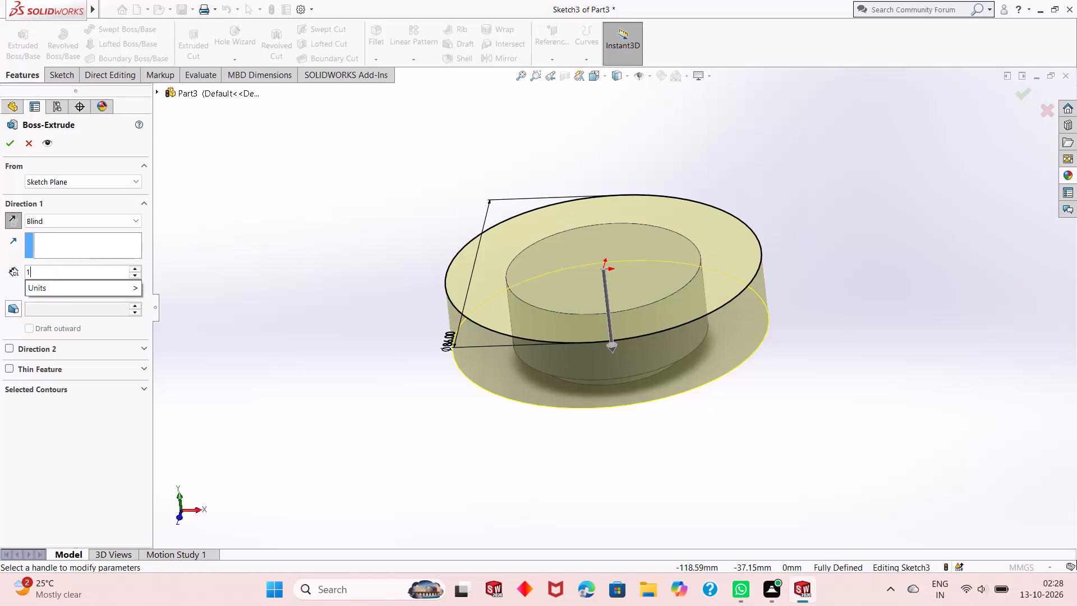
pyautogui.click(6, 140)
pyautogui.click(458, 437)
# Examine the stepped round part from the side, from below and from above.
pyautogui.moveTo(478, 400); pyautogui.dragTo(491, 324, button='middle')
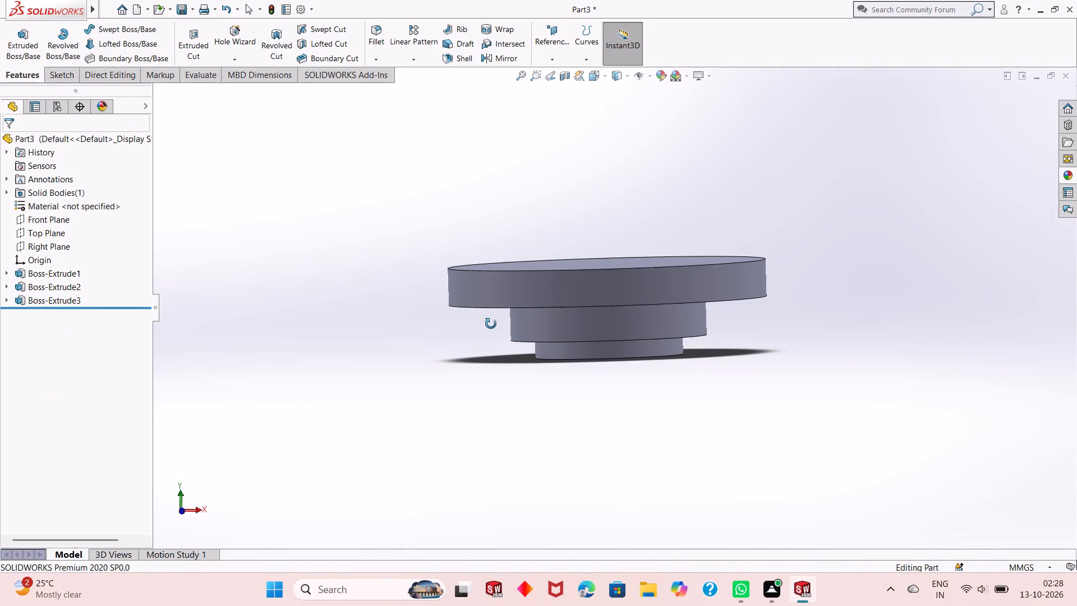
pyautogui.moveTo(491, 324); pyautogui.dragTo(495, 323, button='middle')
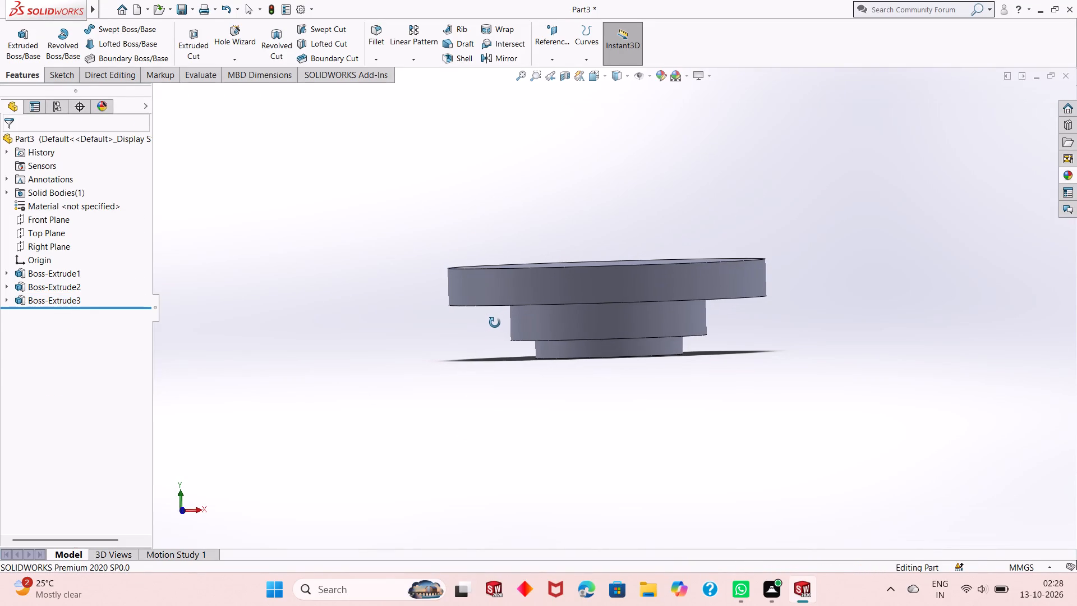
pyautogui.moveTo(495, 323); pyautogui.dragTo(496, 323, button='middle')
pyautogui.scroll(-1, 521, 267)
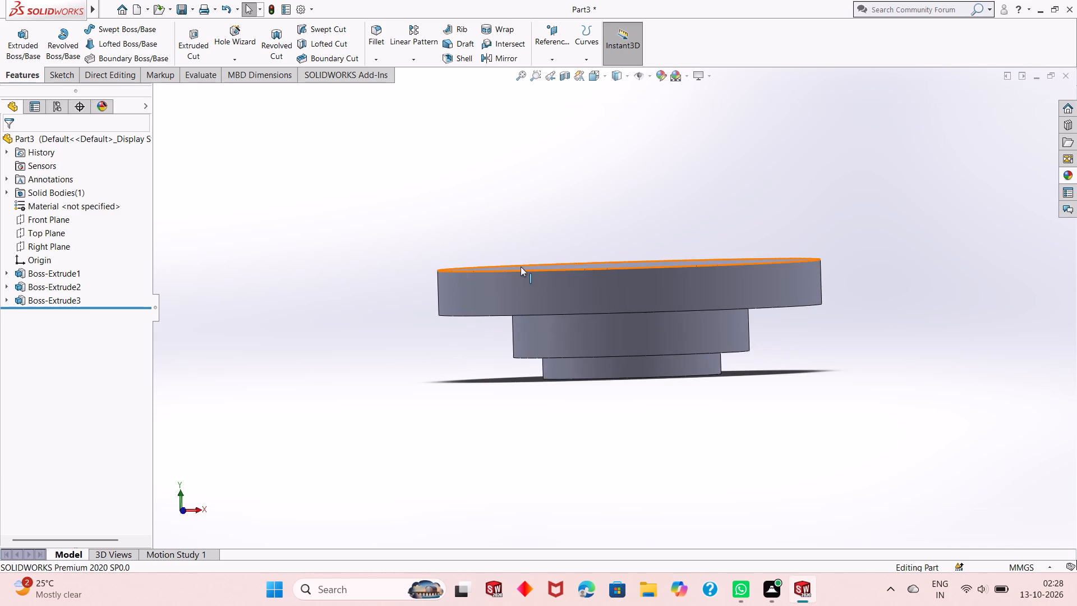
pyautogui.scroll(-3, 535, 284)
pyautogui.scroll(4, 535, 284)
pyautogui.moveTo(583, 249); pyautogui.dragTo(584, 280, button='middle')
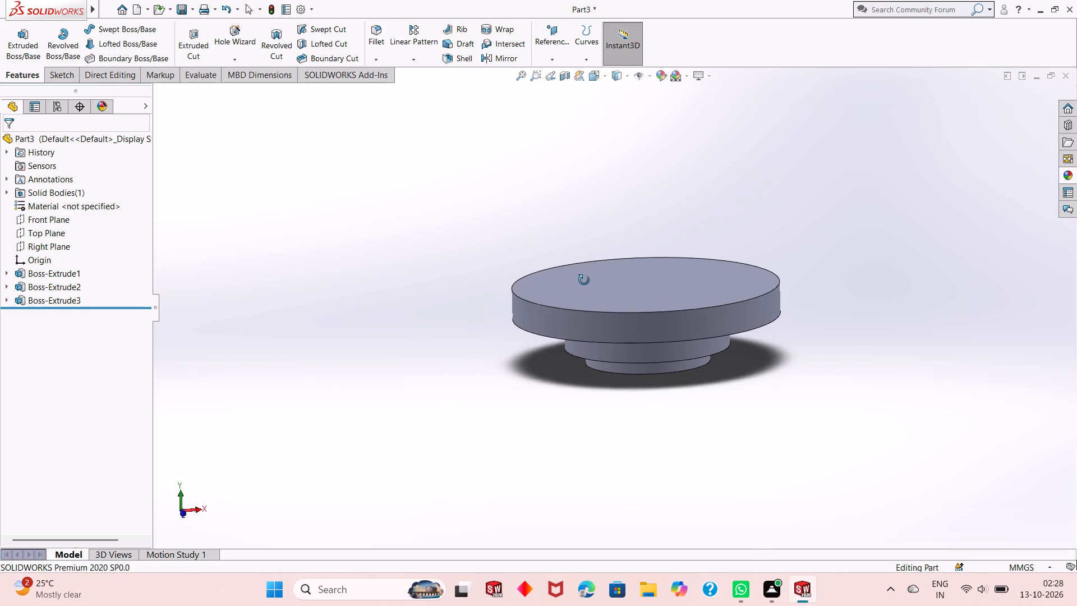
pyautogui.moveTo(584, 280); pyautogui.dragTo(584, 287, button='middle')
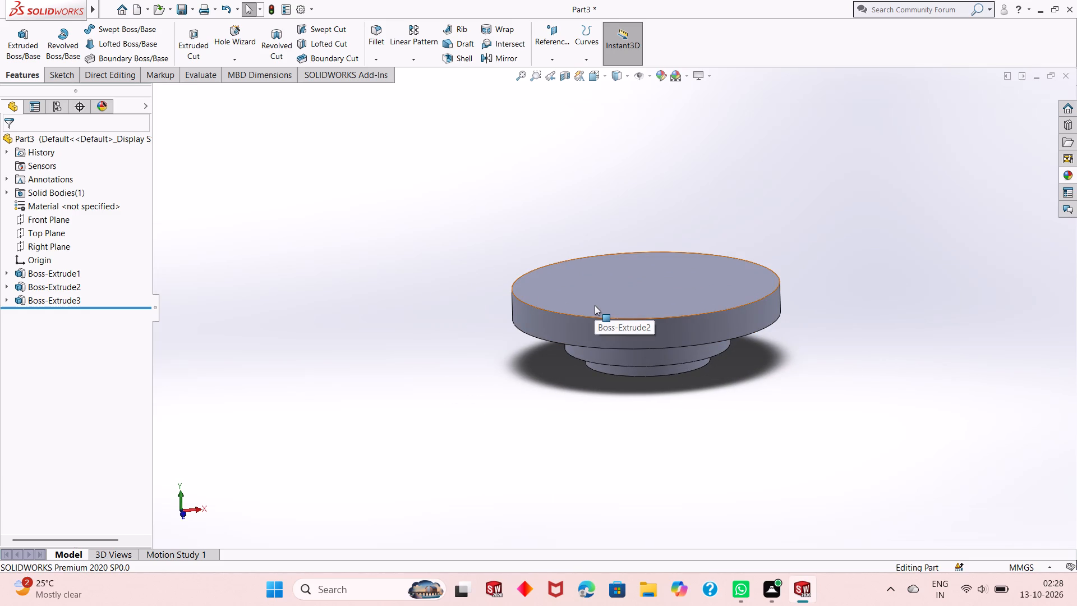
pyautogui.moveTo(510, 425); pyautogui.dragTo(514, 330, button='middle')
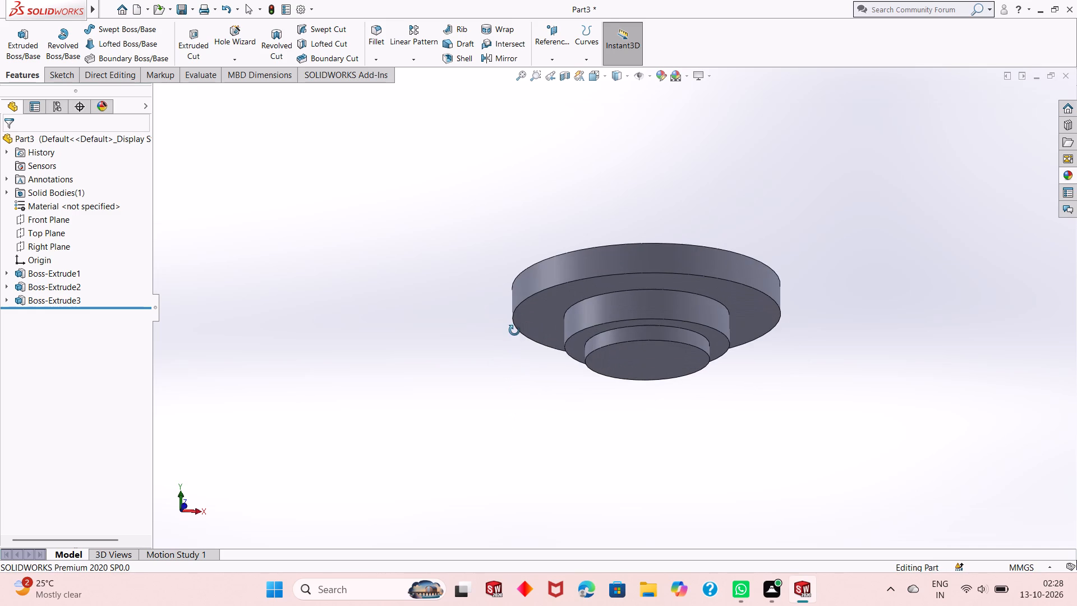
pyautogui.moveTo(514, 330); pyautogui.dragTo(512, 380, button='middle')
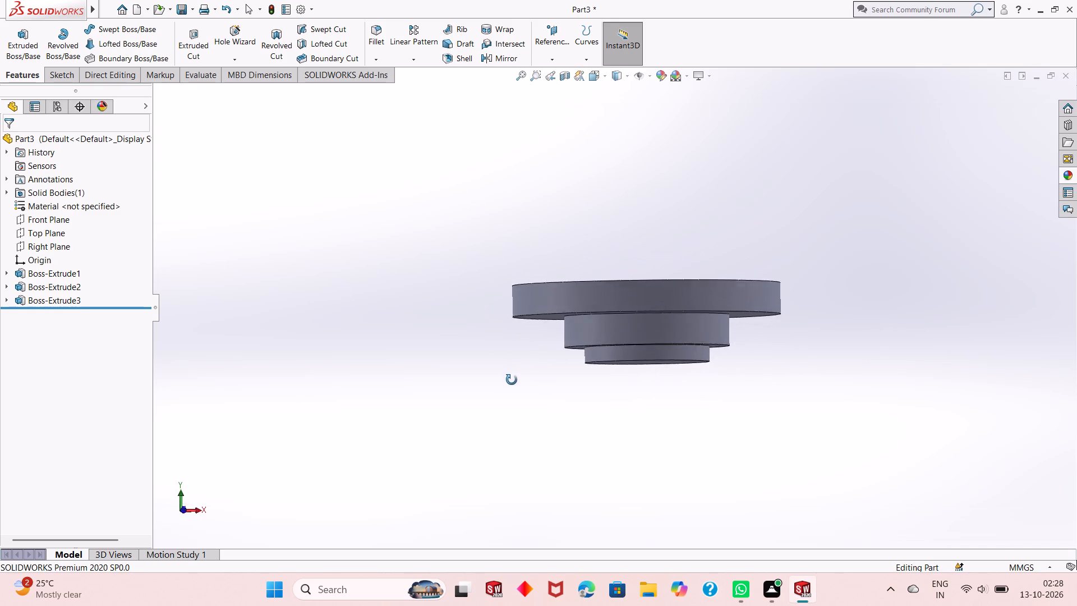
pyautogui.moveTo(512, 380); pyautogui.dragTo(508, 447, button='middle')
pyautogui.click(563, 304)
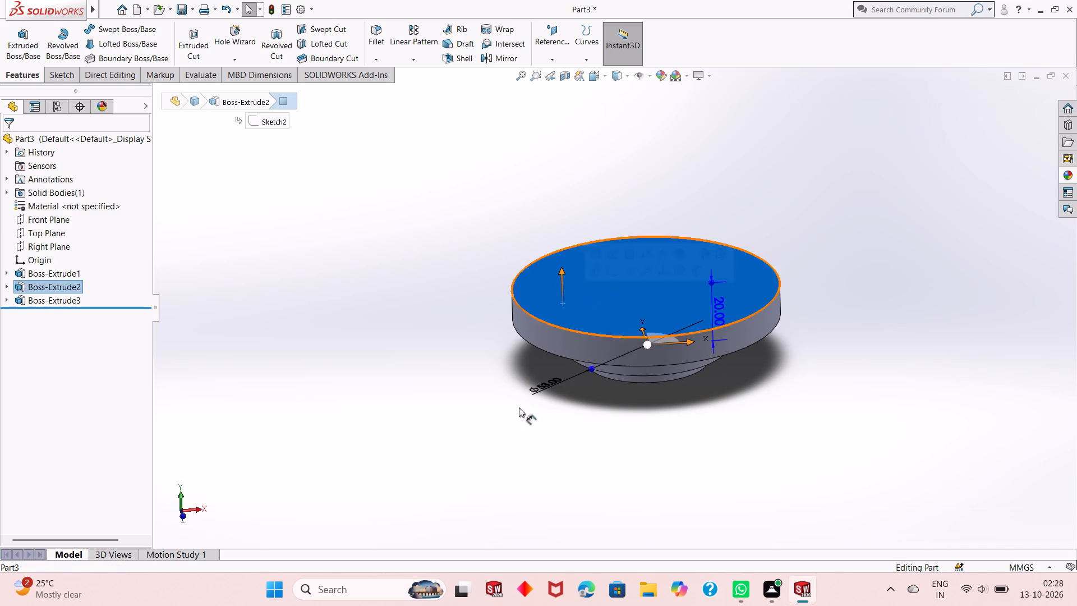
pyautogui.moveTo(477, 451); pyautogui.dragTo(489, 383, button='middle')
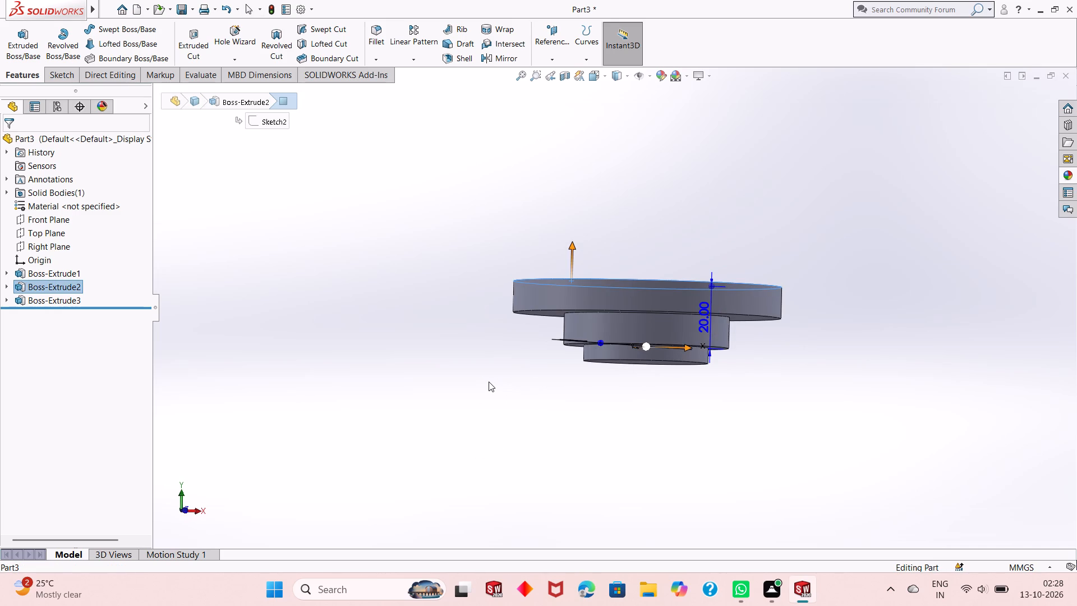
pyautogui.moveTo(558, 431); pyautogui.dragTo(577, 428, button='middle')
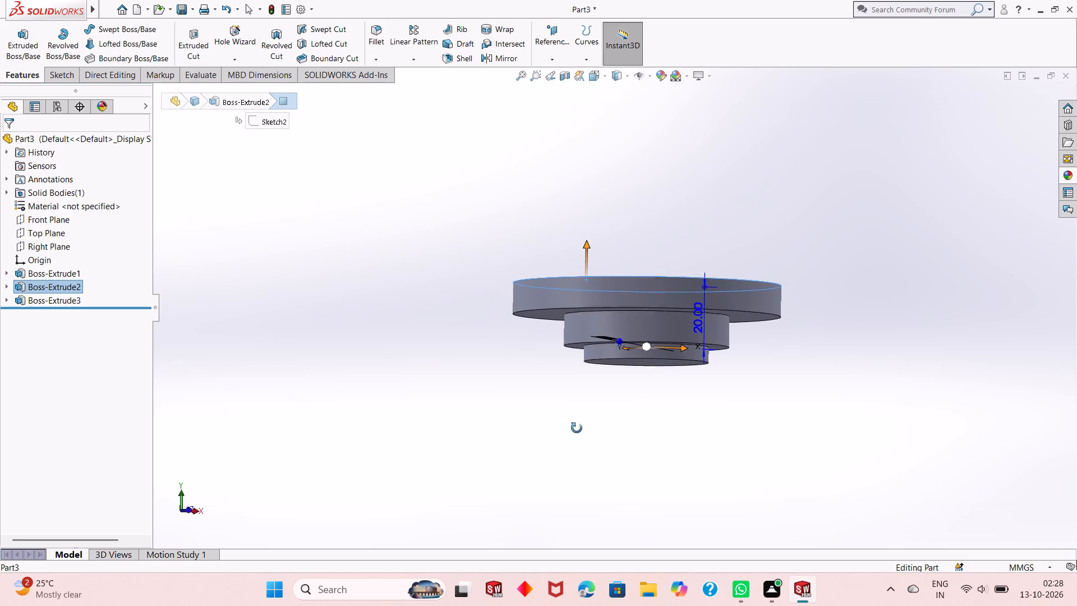
pyautogui.moveTo(577, 428); pyautogui.dragTo(548, 503, button='middle')
# Start a new sketch on the 86 mm flange's flat top face and view it face-on.
pyautogui.click(612, 268)
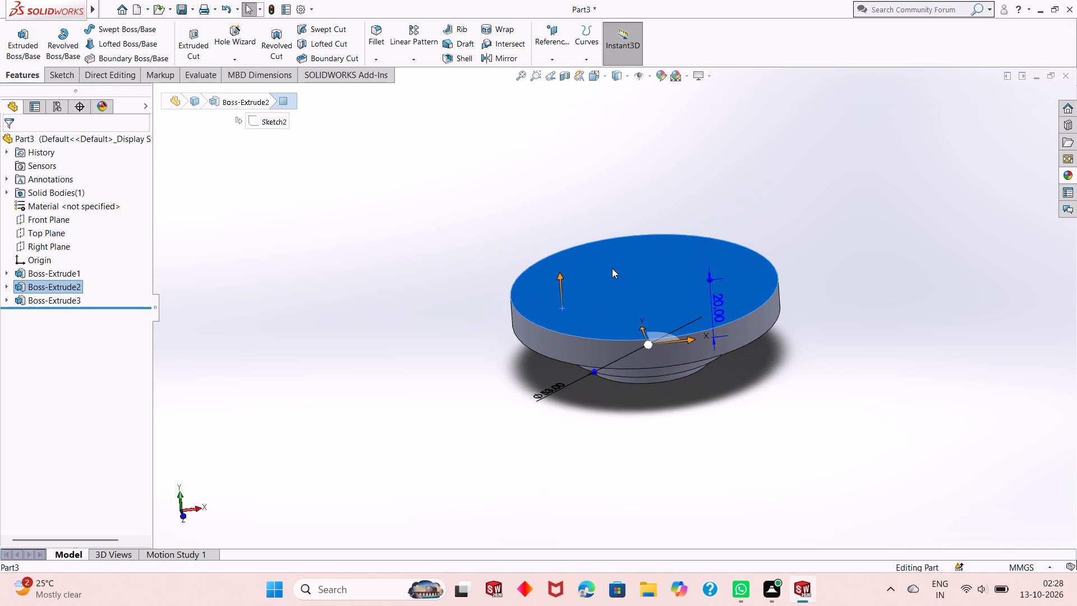
pyautogui.click(668, 233)
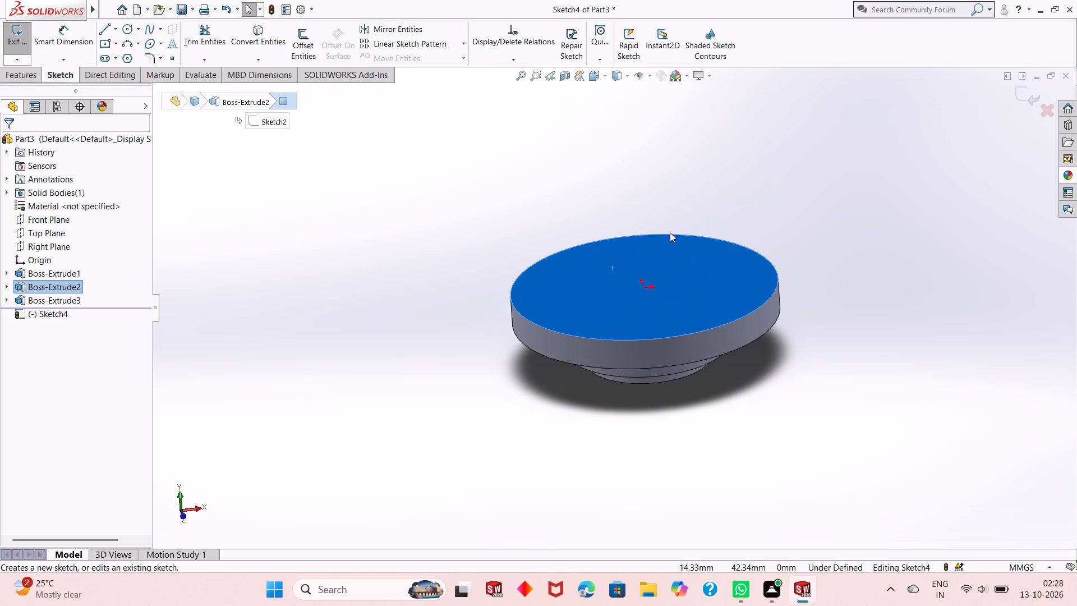
pyautogui.hotkey('ctrl', '8')
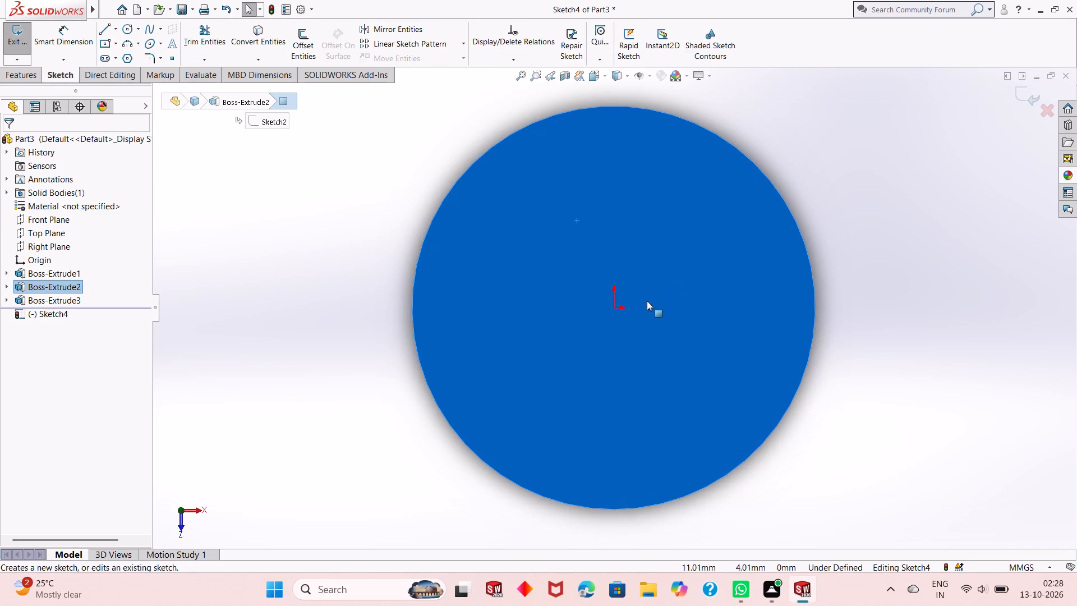
pyautogui.scroll(-1, 609, 311)
pyautogui.press('Escape')
pyautogui.scroll(-2, 634, 311)
pyautogui.scroll(5, 634, 311)
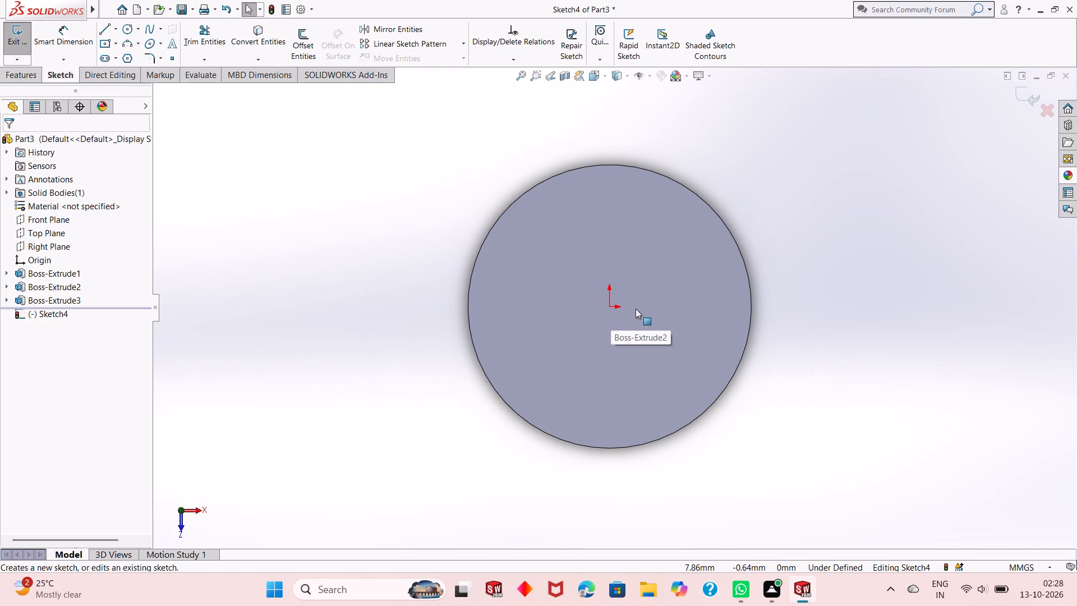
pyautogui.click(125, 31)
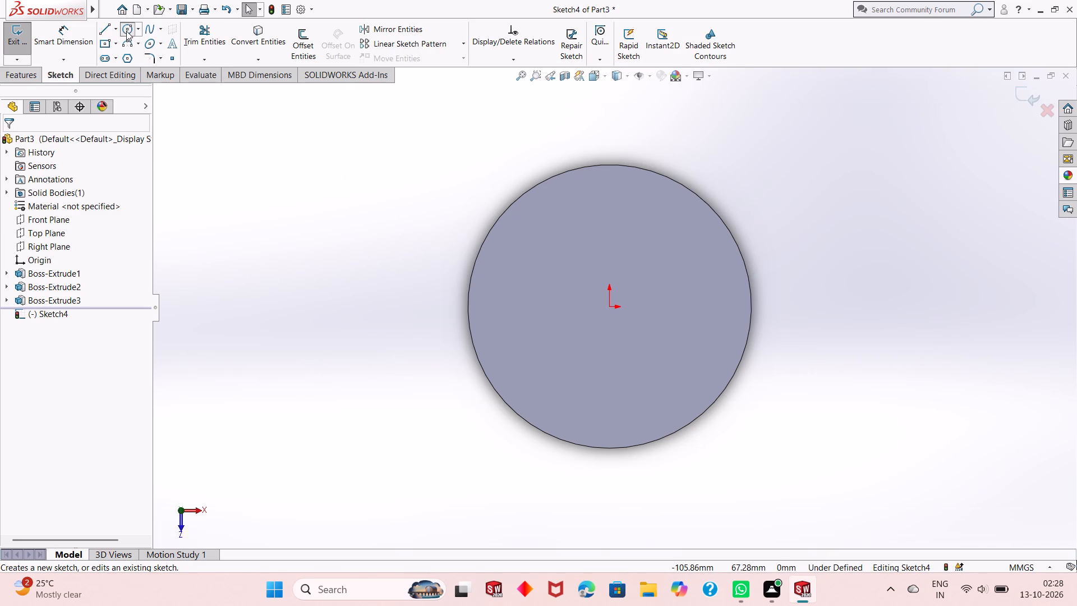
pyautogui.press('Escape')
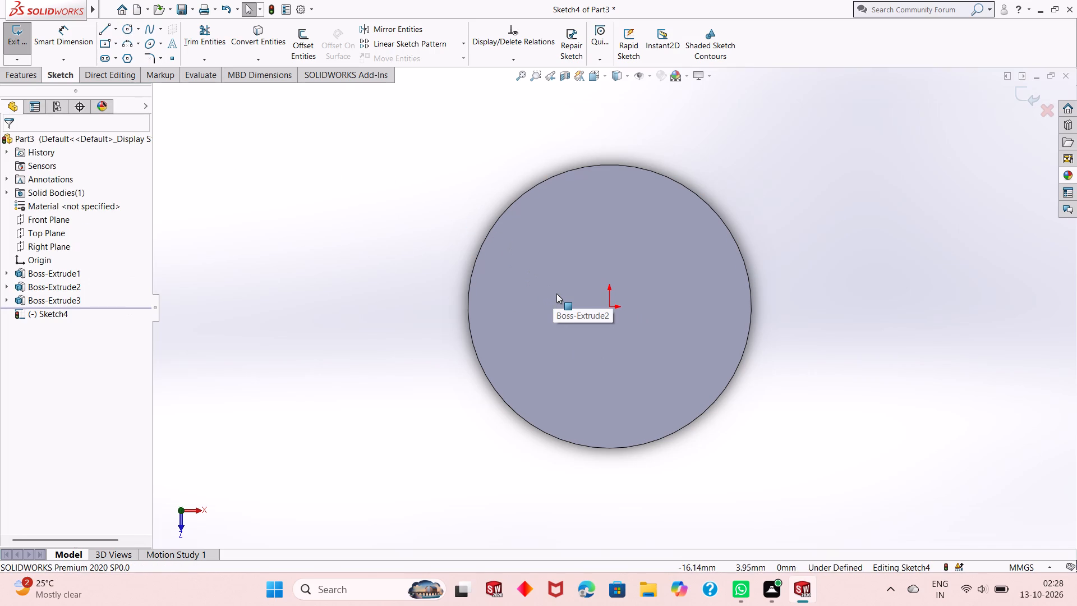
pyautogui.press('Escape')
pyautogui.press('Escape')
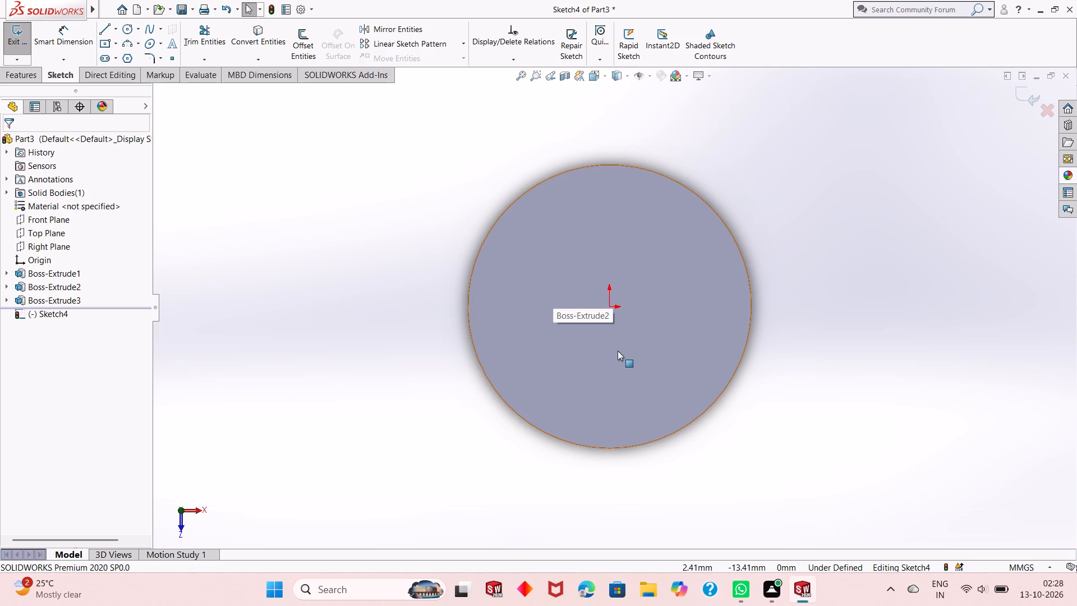
# Draw a slanted construction centerline about 52.8 mm long from the origin to a point just beyond the flange's edge.
pyautogui.click(116, 30)
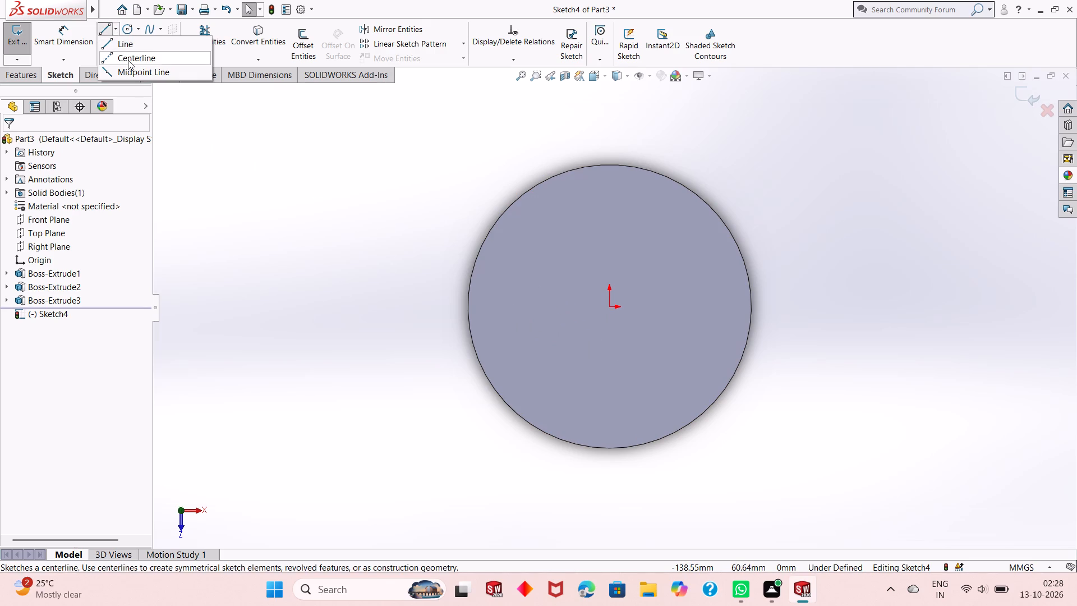
pyautogui.click(128, 61)
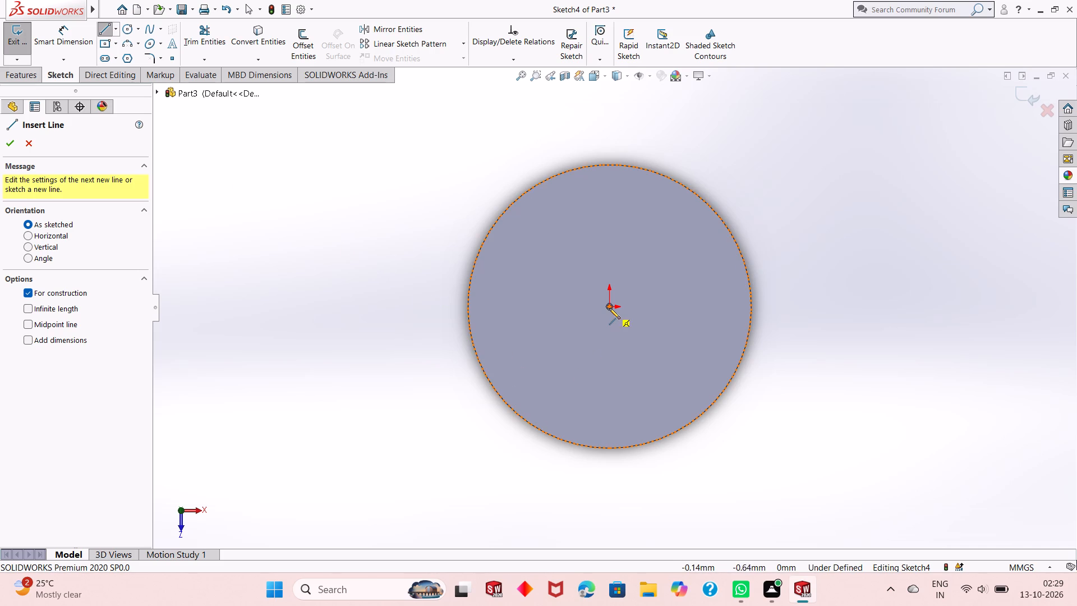
pyautogui.click(609, 308)
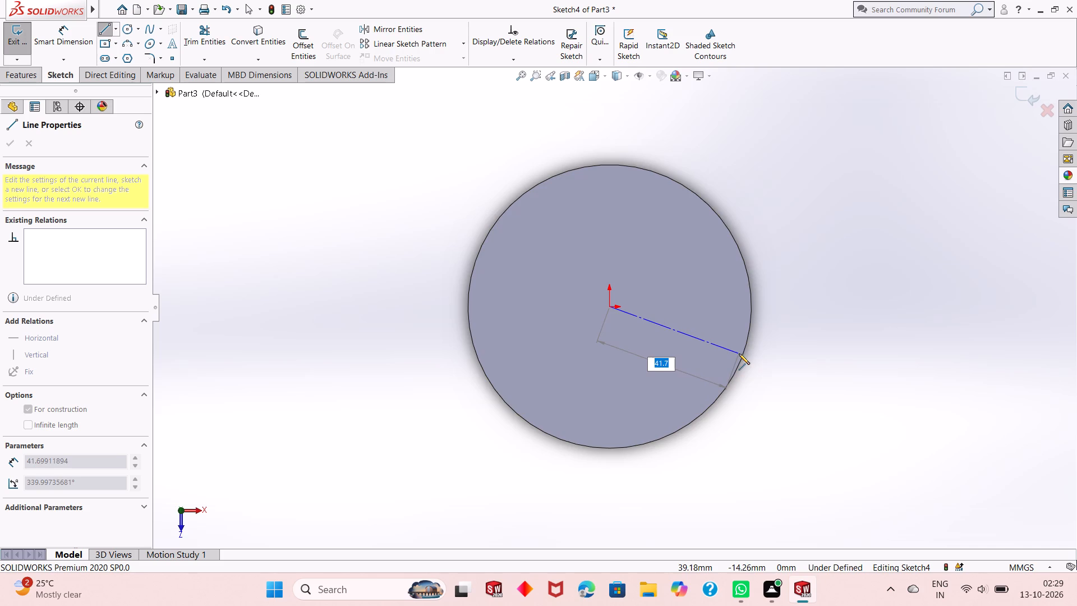
pyautogui.click(765, 385)
pyautogui.rightClick(777, 353)
pyautogui.click(789, 361)
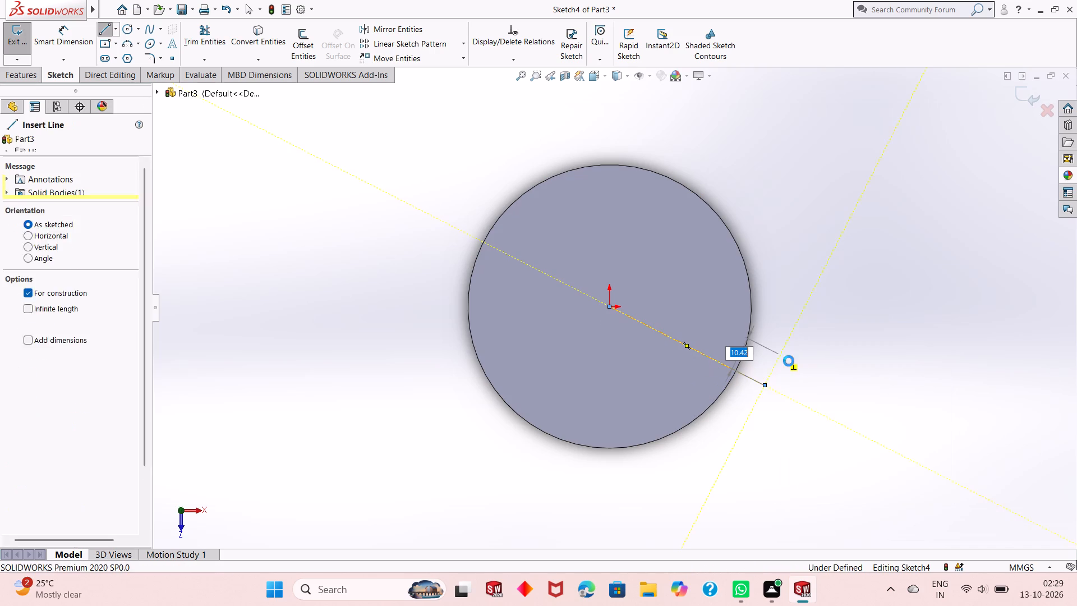
# Dimension the construction centerline's angle from the horizontal through the origin and set it to 5°.
pyautogui.click(75, 39)
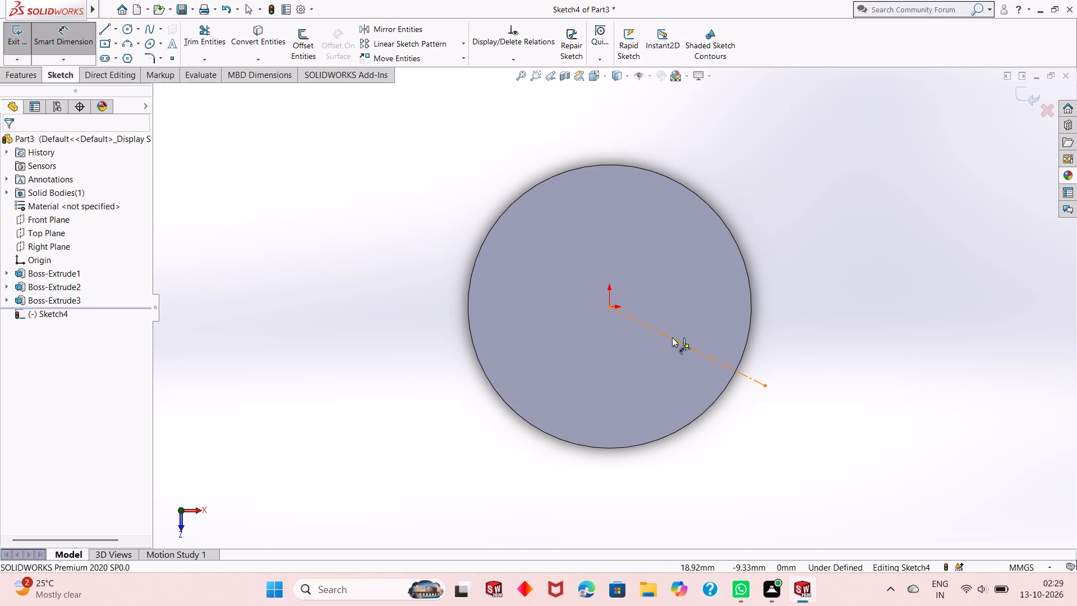
pyautogui.click(672, 337)
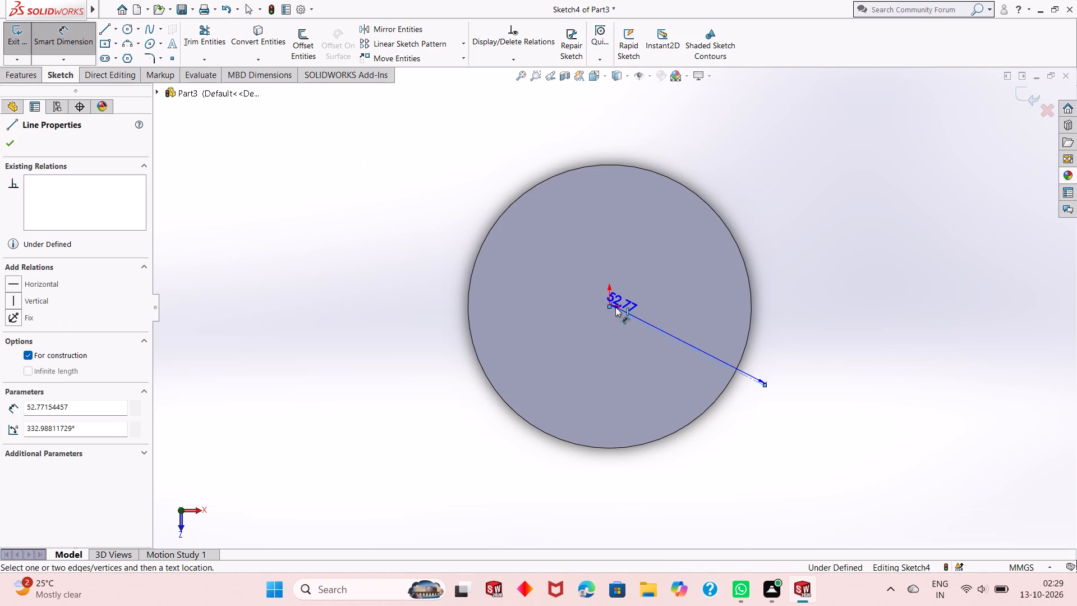
pyautogui.click(609, 305)
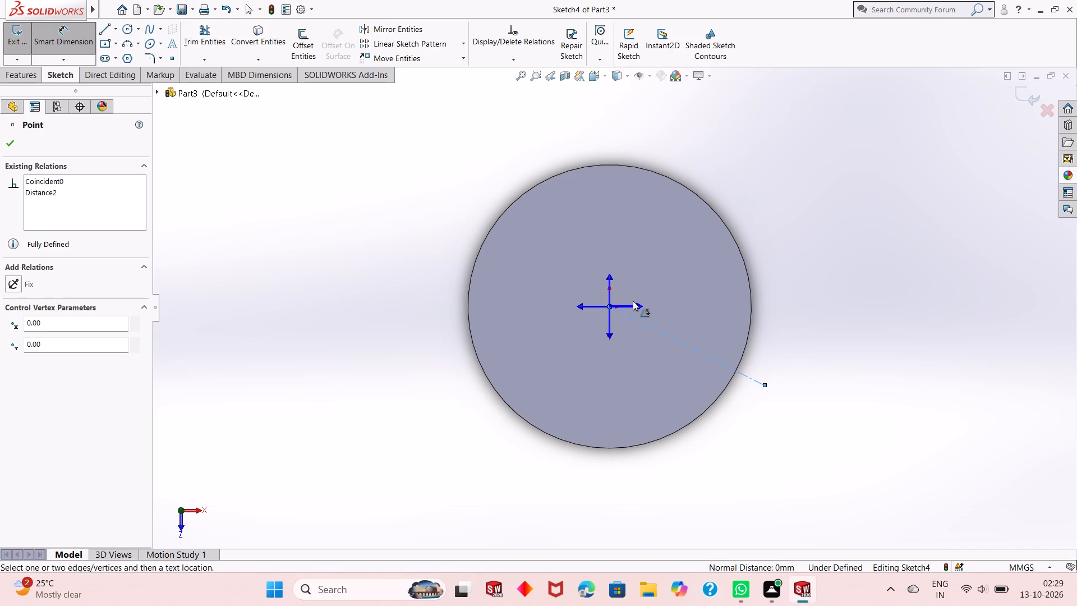
pyautogui.click(637, 308)
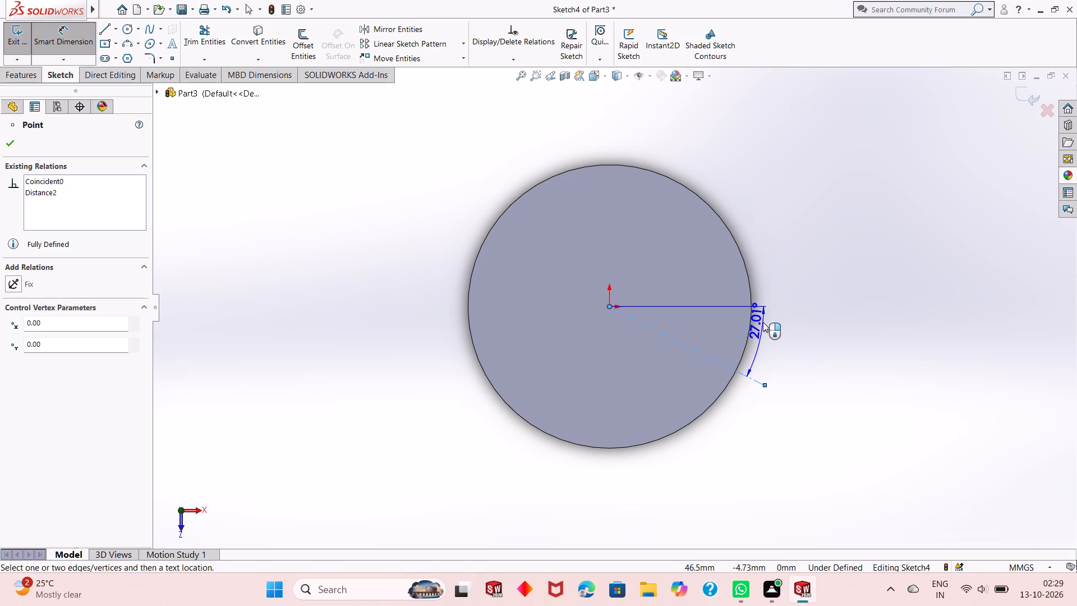
pyautogui.click(763, 322)
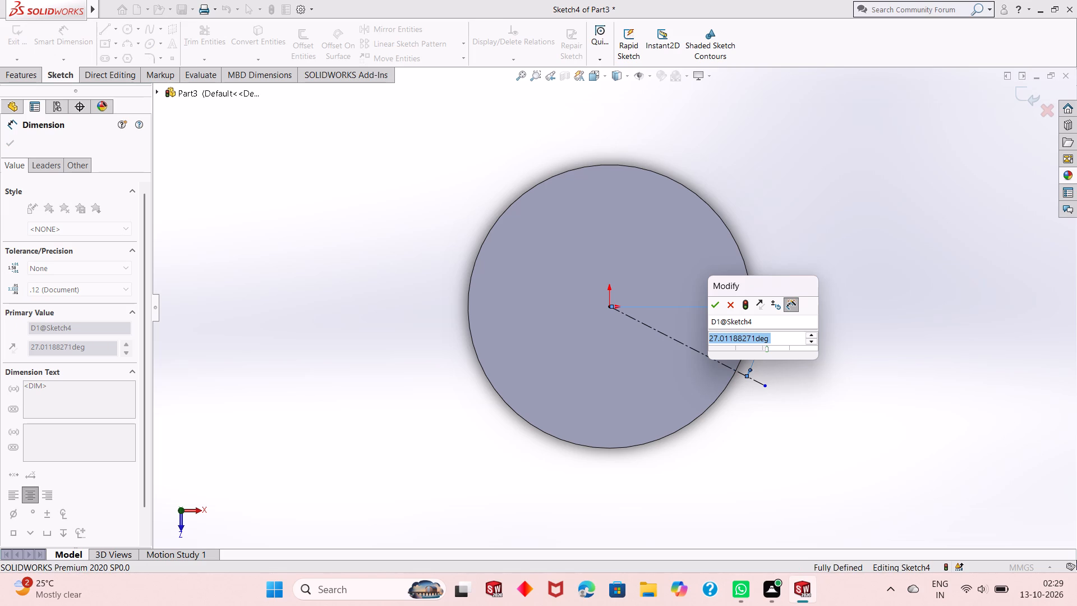
pyautogui.press('5')
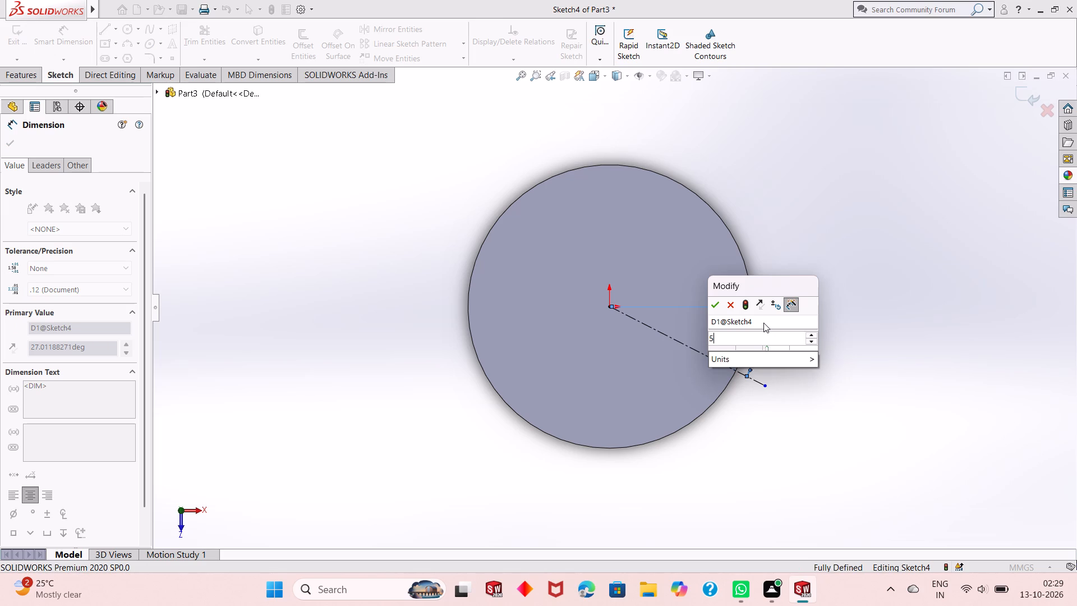
pyautogui.press('Return')
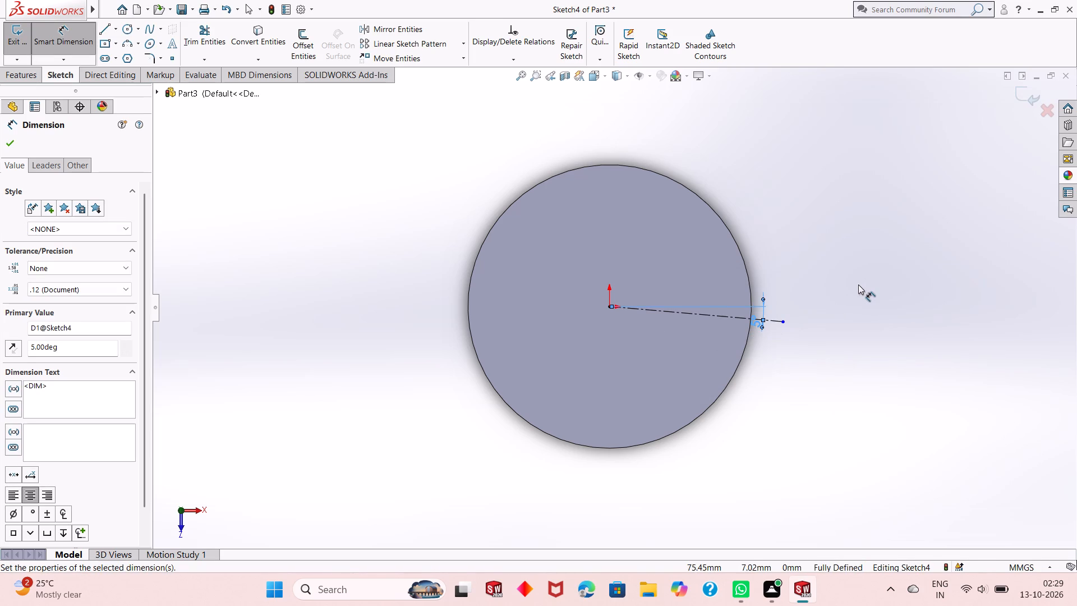
pyautogui.click(858, 284)
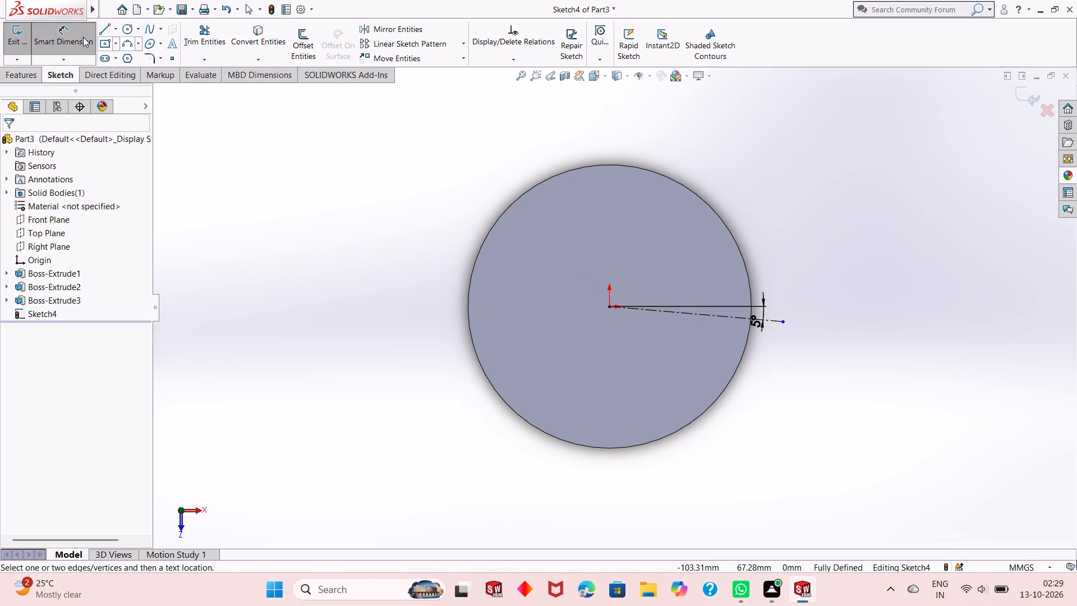
# Sketch a solid line about 61 mm long from the origin, sloping down past the flange's edge below the 5° centerline.
pyautogui.click(103, 33)
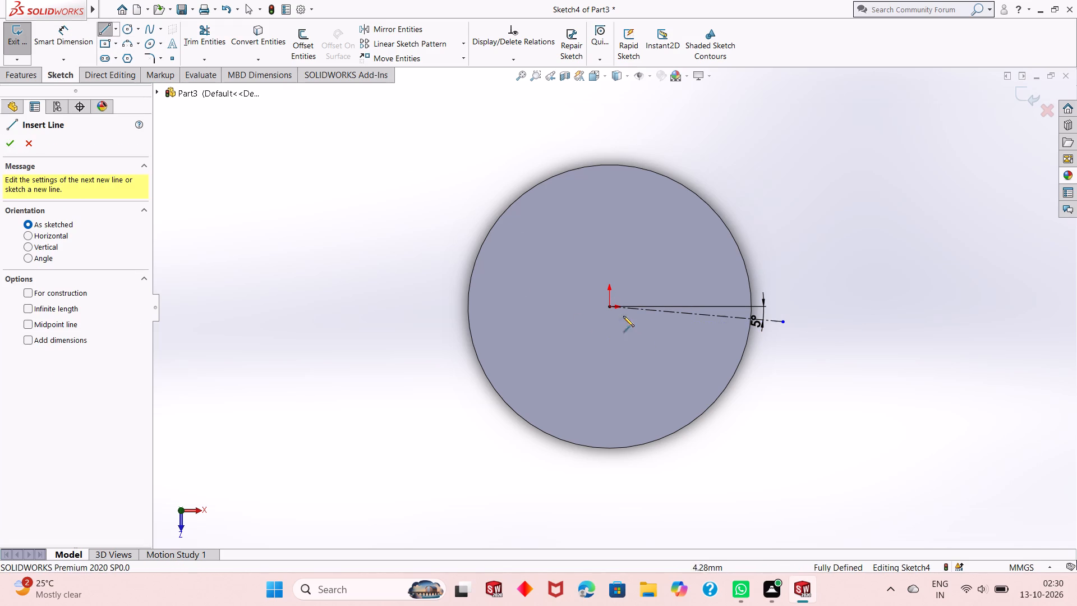
pyautogui.click(609, 307)
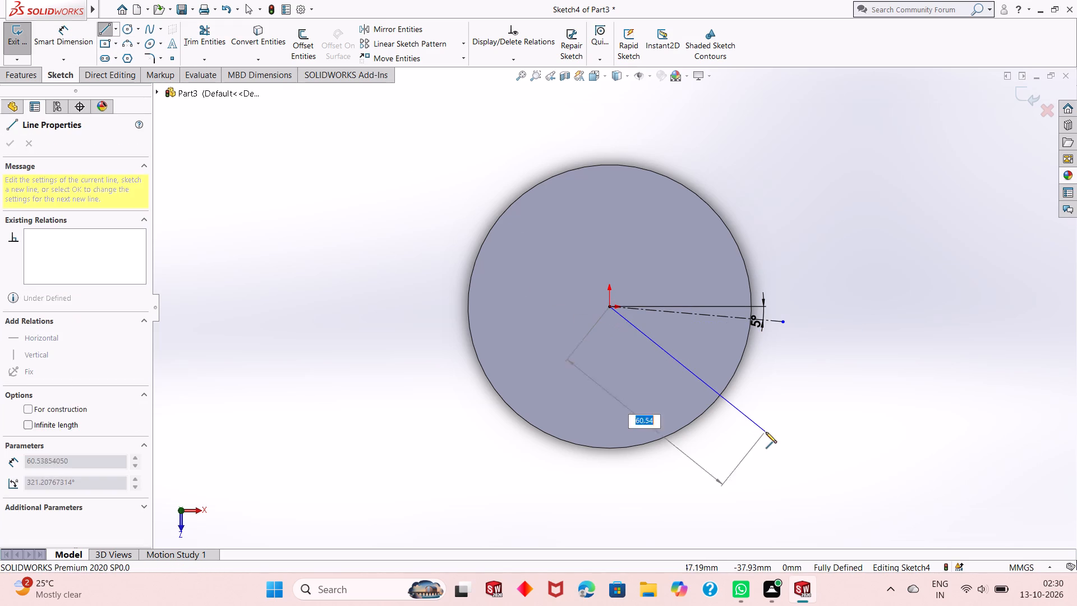
pyautogui.click(766, 433)
pyautogui.rightClick(781, 391)
pyautogui.click(804, 396)
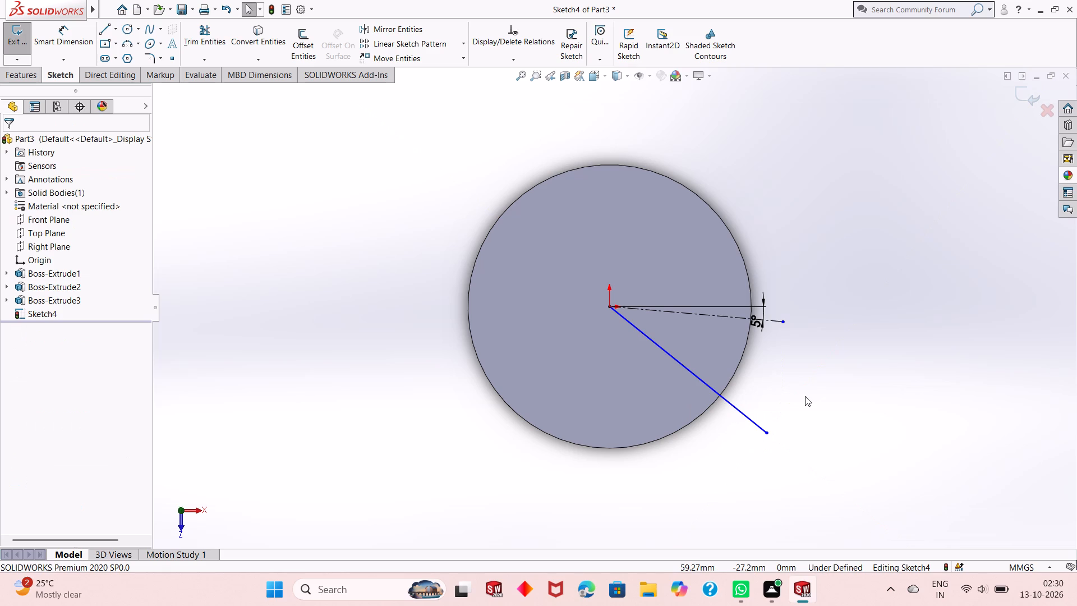
# Convert the 5° construction centerline into a regular solid sketch line.
pyautogui.click(775, 320)
pyautogui.click(826, 287)
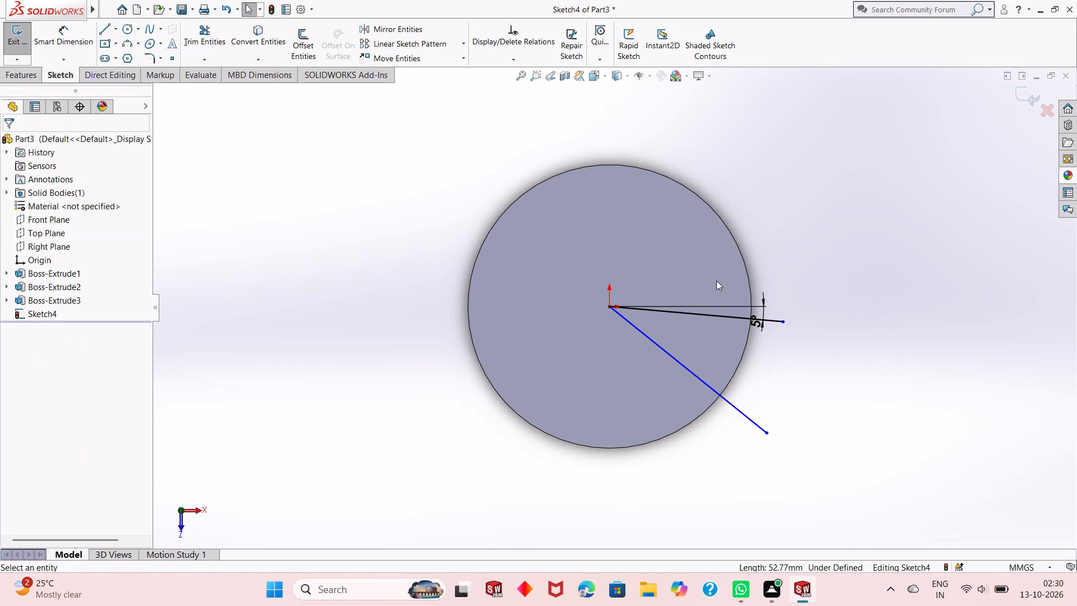
# Dimension the angle between the two solid lines from the origin and set it to 20.86°.
pyautogui.click(64, 48)
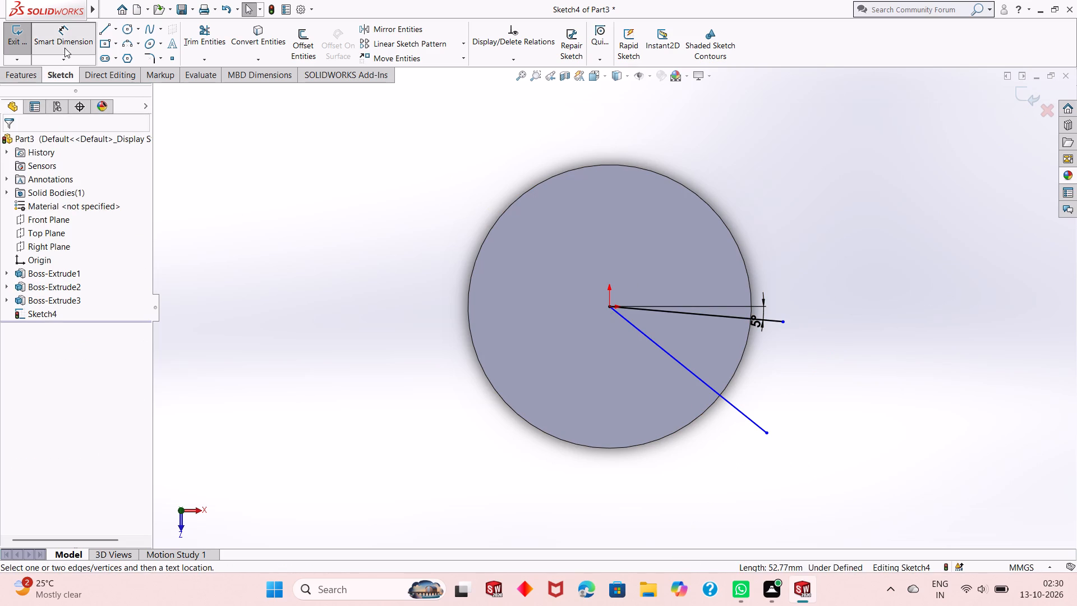
pyautogui.click(753, 424)
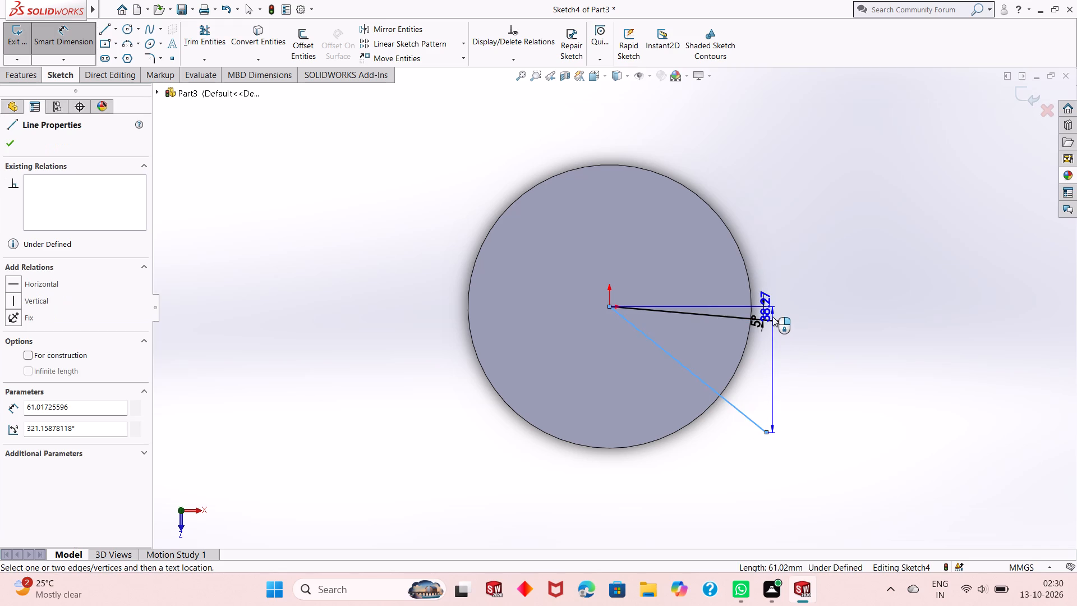
pyautogui.click(776, 321)
pyautogui.click(769, 364)
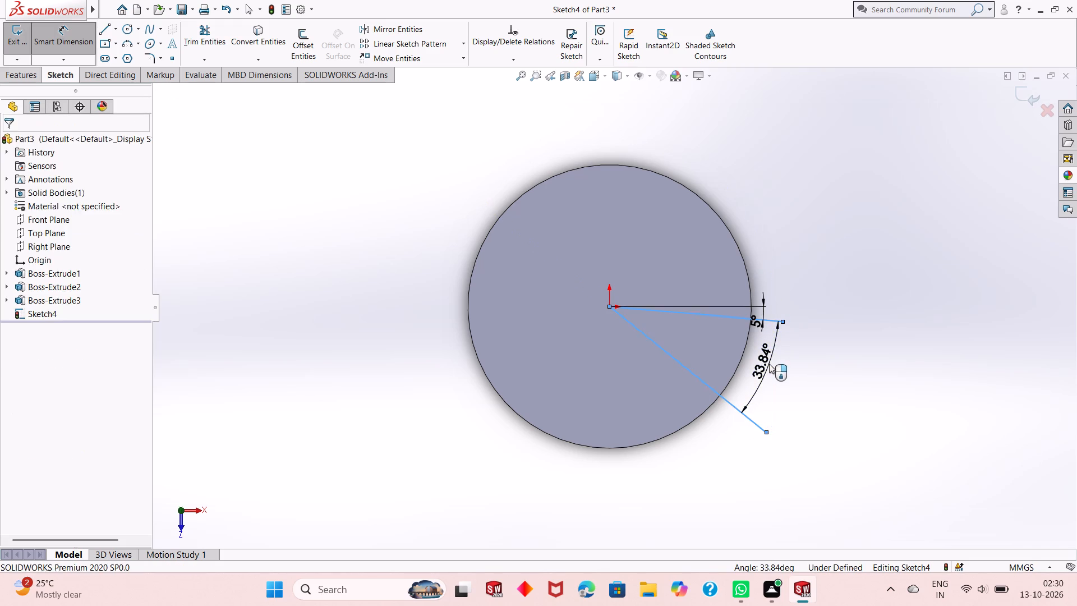
pyautogui.write('20.')
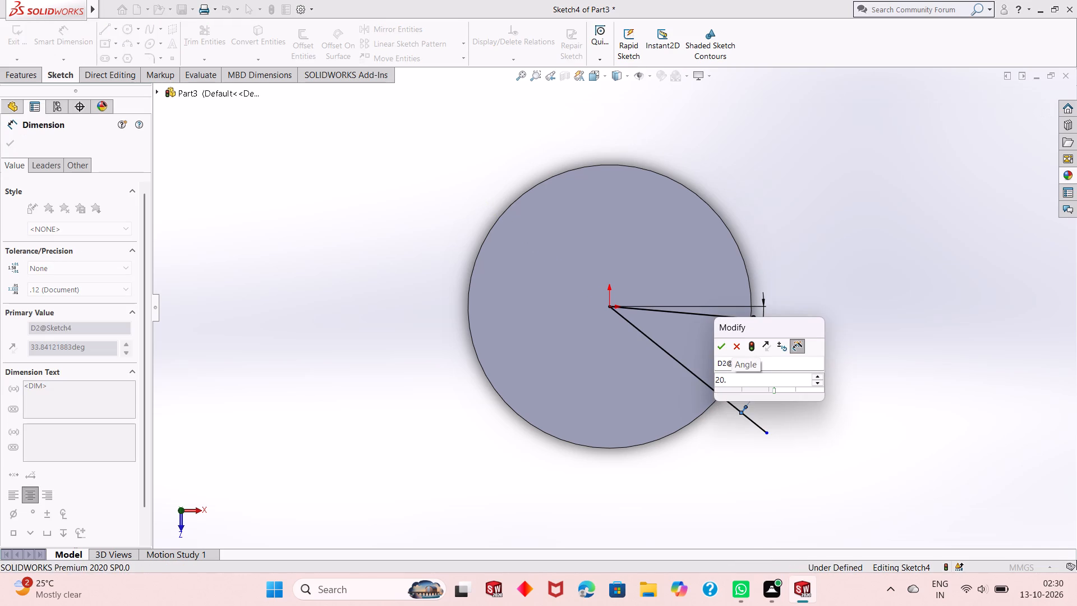
pyautogui.write('86')
pyautogui.press('Return')
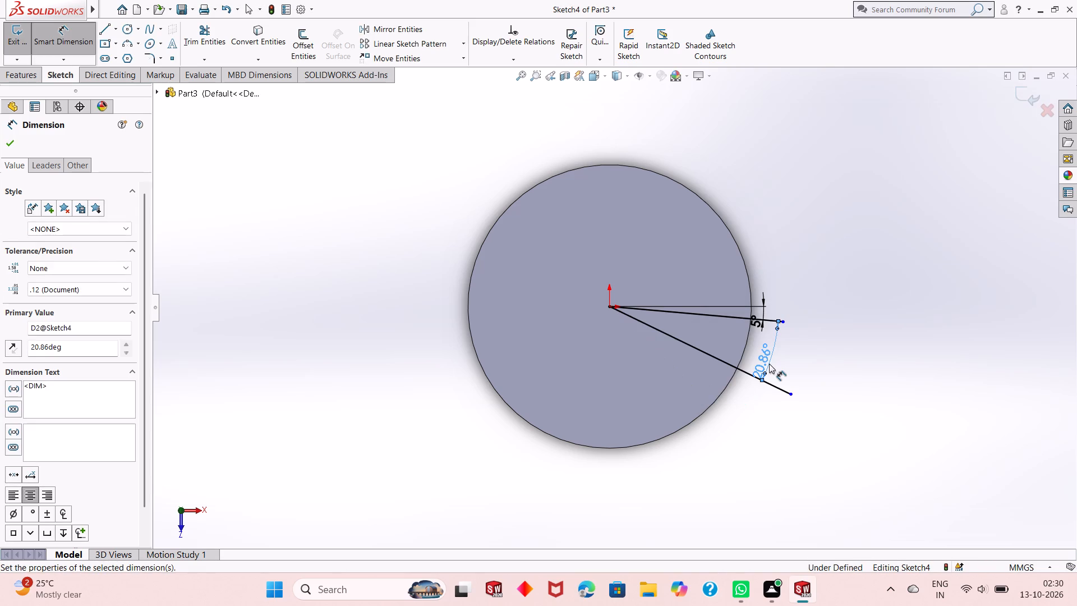
pyautogui.rightClick(826, 320)
pyautogui.click(839, 352)
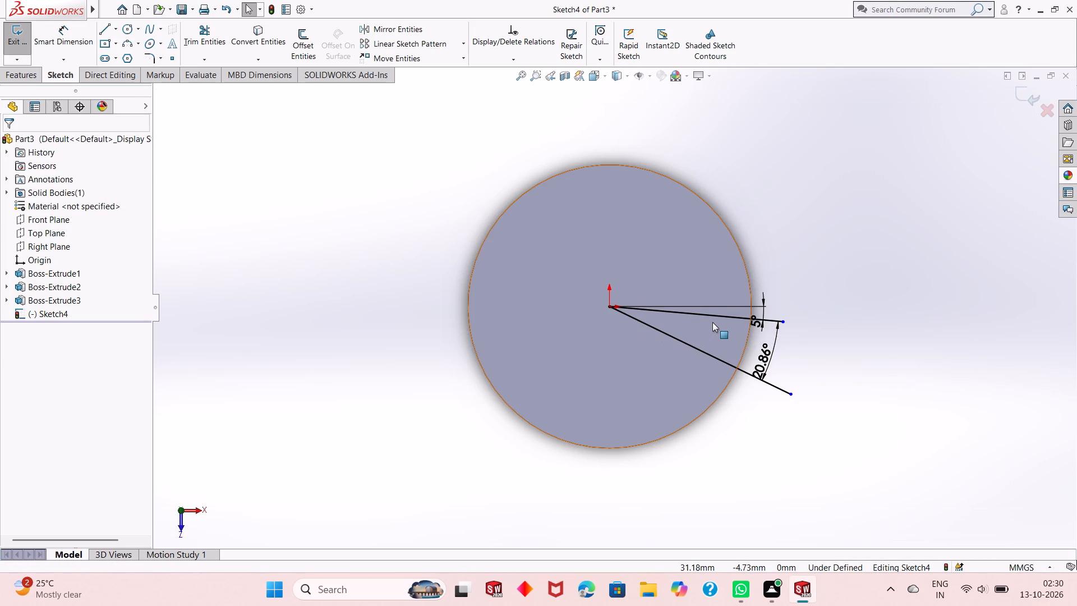
# Sketch a circle with a 35 mm radius centred on the origin, crossing both angled lines.
pyautogui.scroll(-1, 713, 322)
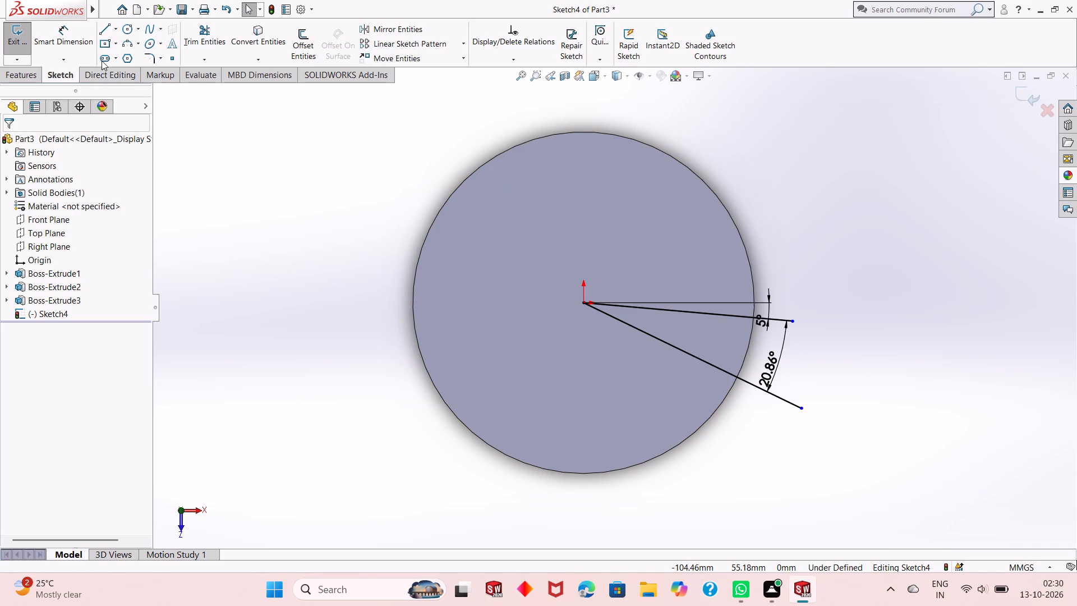
pyautogui.click(126, 31)
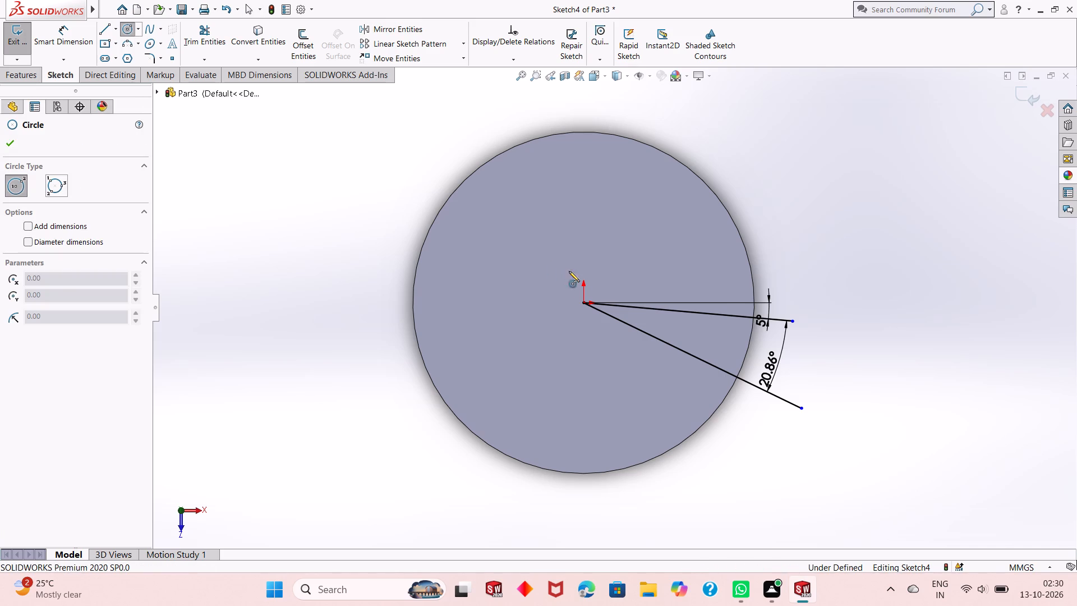
pyautogui.click(583, 304)
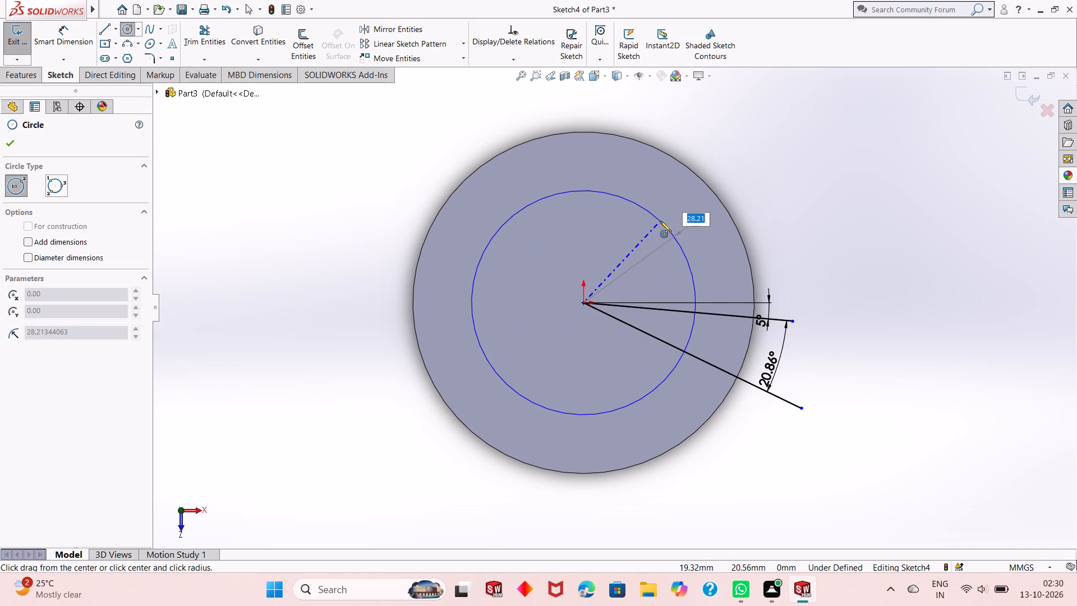
pyautogui.write('35')
pyautogui.press('Return')
pyautogui.rightClick(828, 213)
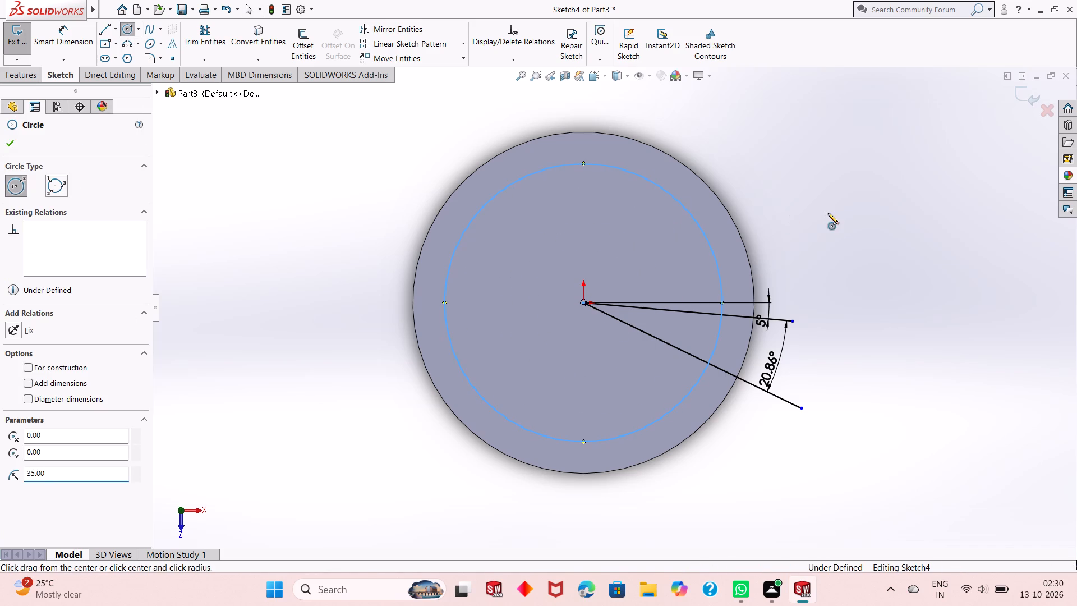
pyautogui.click(852, 213)
pyautogui.rightClick(853, 217)
pyautogui.click(855, 226)
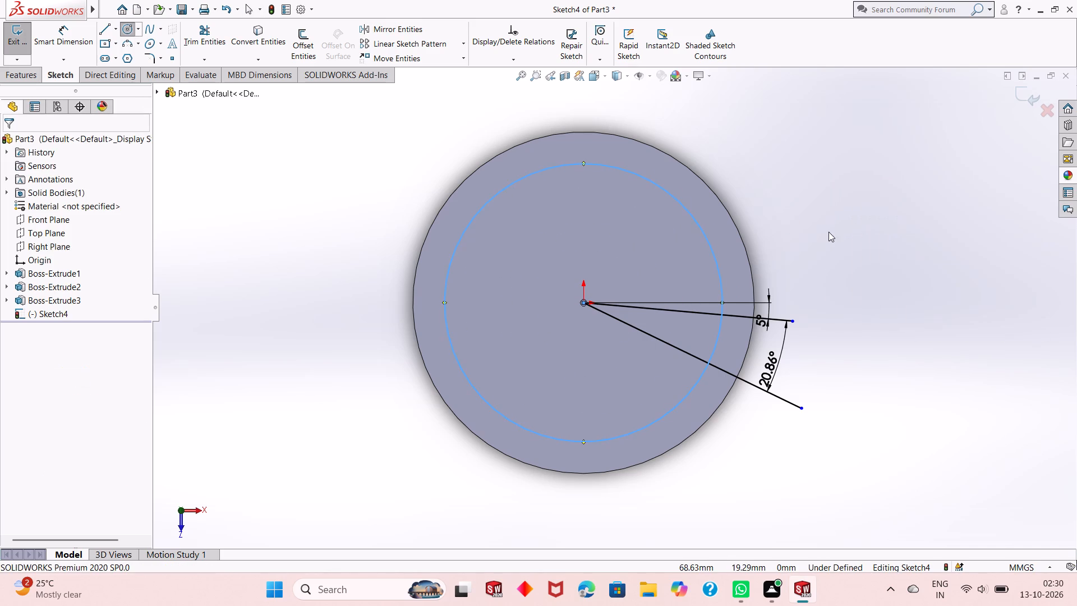
# Add a 70 mm diameter dimension to the sketched circle and check the sketch on the part in an angled view.
pyautogui.moveTo(689, 309); pyautogui.dragTo(675, 182, button='middle')
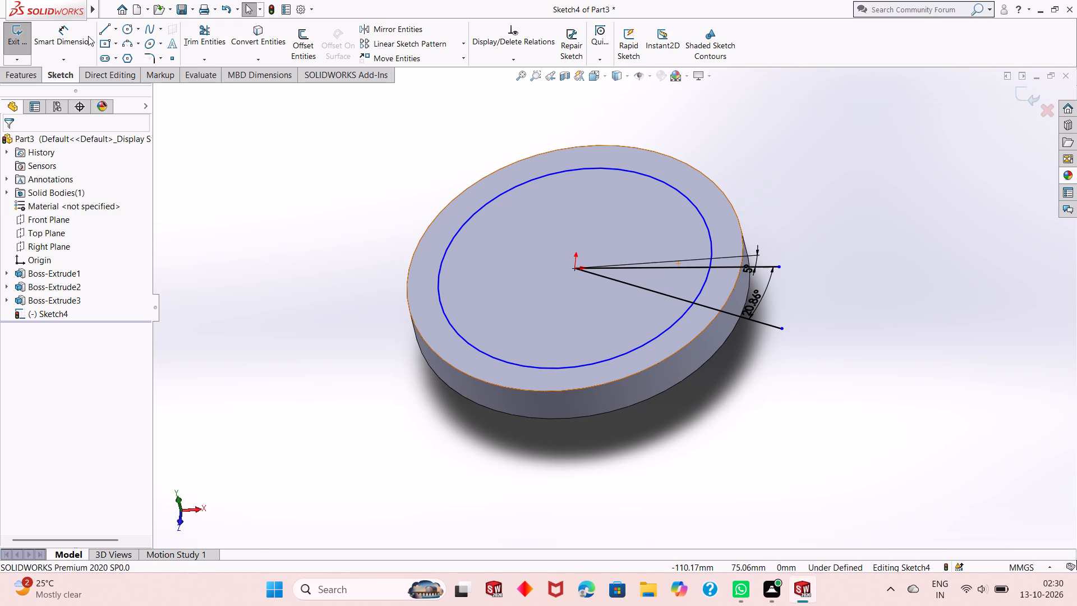
pyautogui.click(87, 36)
pyautogui.click(478, 352)
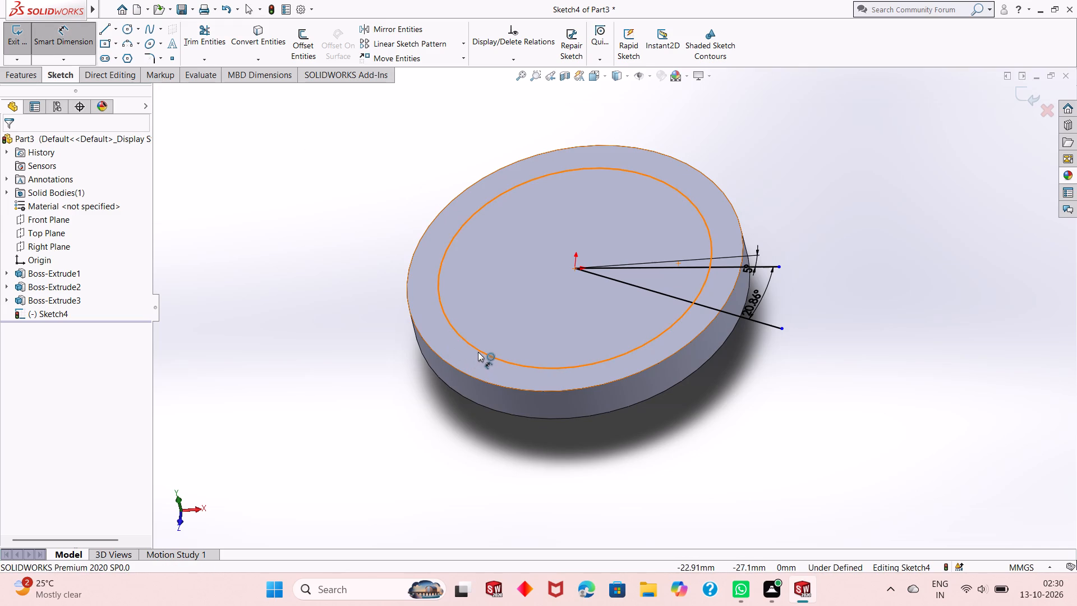
pyautogui.click(354, 374)
pyautogui.press('Return')
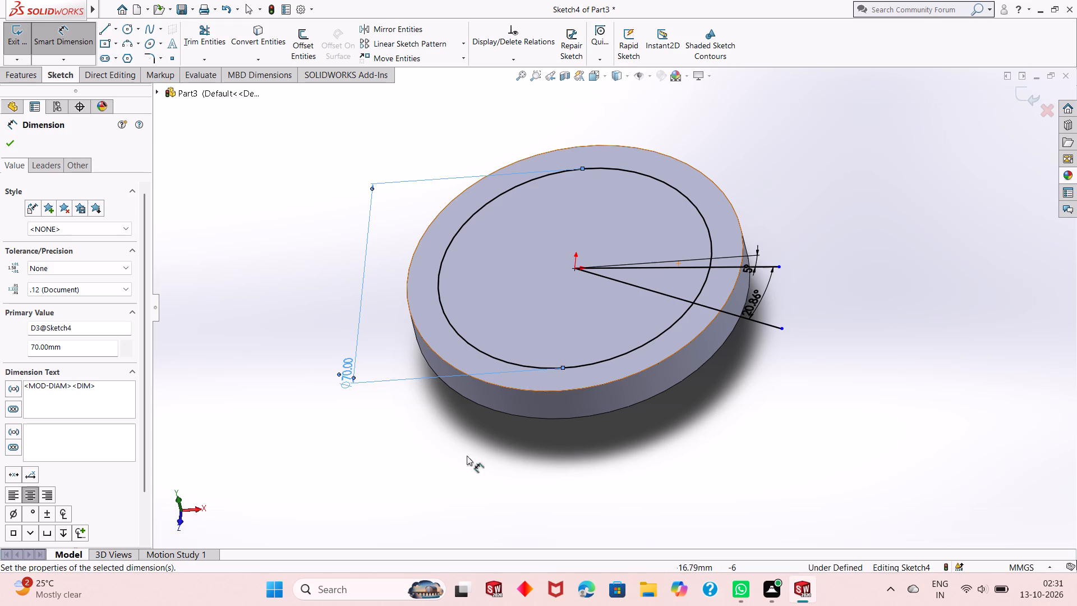
pyautogui.moveTo(382, 433); pyautogui.dragTo(376, 406, button='middle')
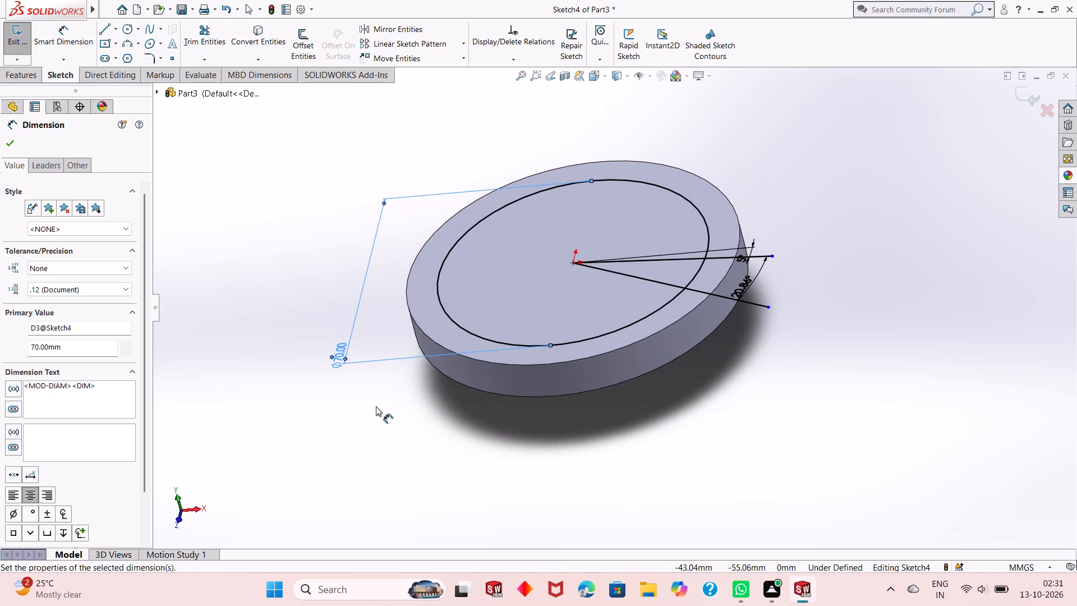
pyautogui.moveTo(509, 414); pyautogui.dragTo(514, 384, button='middle')
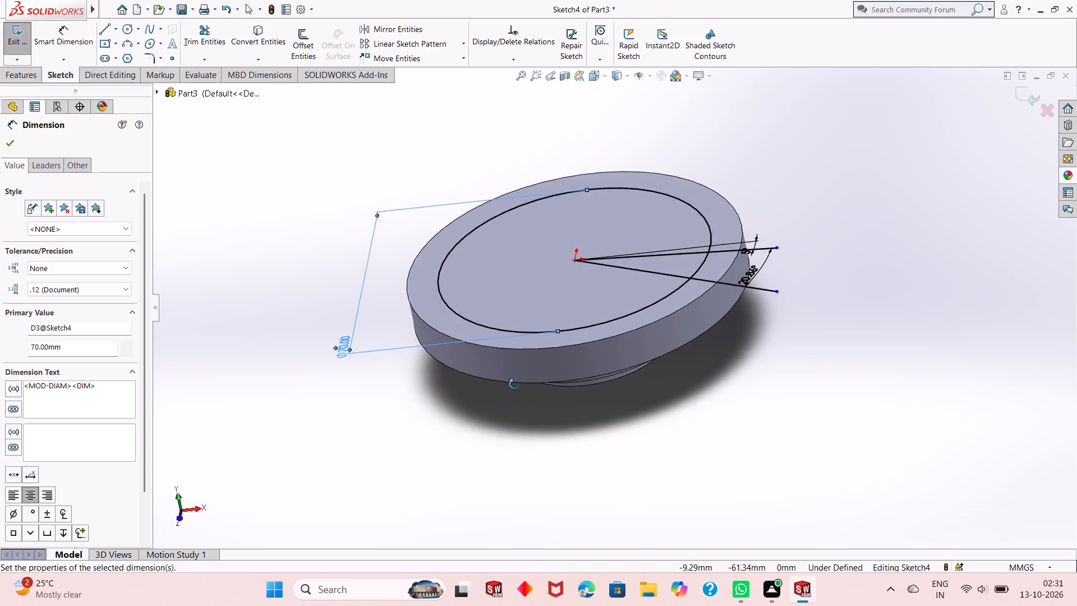
pyautogui.moveTo(514, 384); pyautogui.dragTo(512, 397, button='middle')
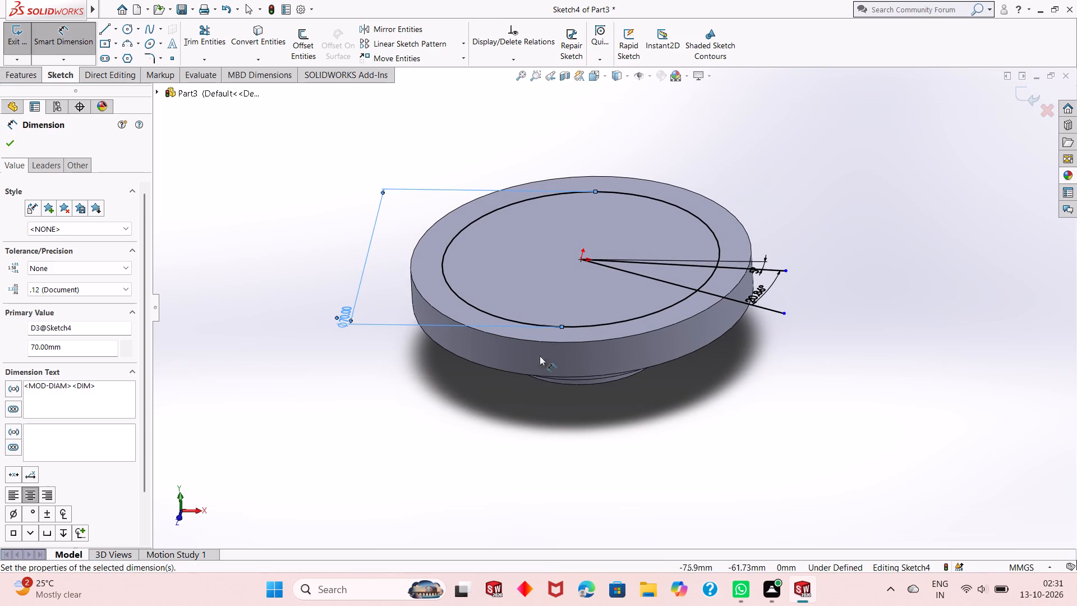
pyautogui.moveTo(636, 245); pyautogui.dragTo(641, 302, button='middle')
pyautogui.scroll(-2, 633, 280)
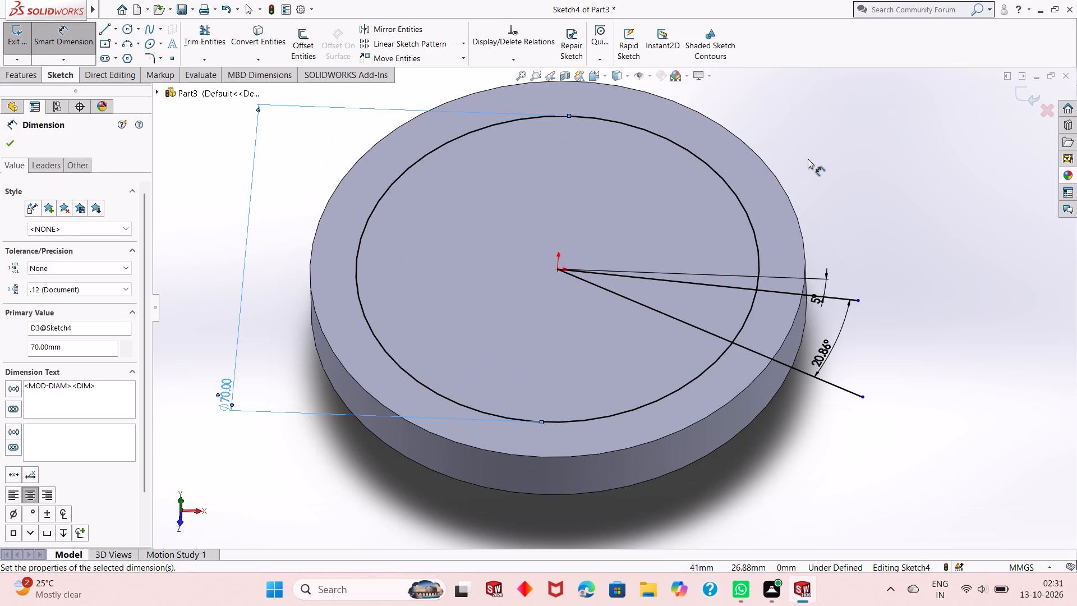
pyautogui.rightClick(811, 158)
pyautogui.click(826, 192)
# Trim away the portions of both angled lines inside the 70 mm circle, between the origin and the circle.
pyautogui.scroll(1, 639, 325)
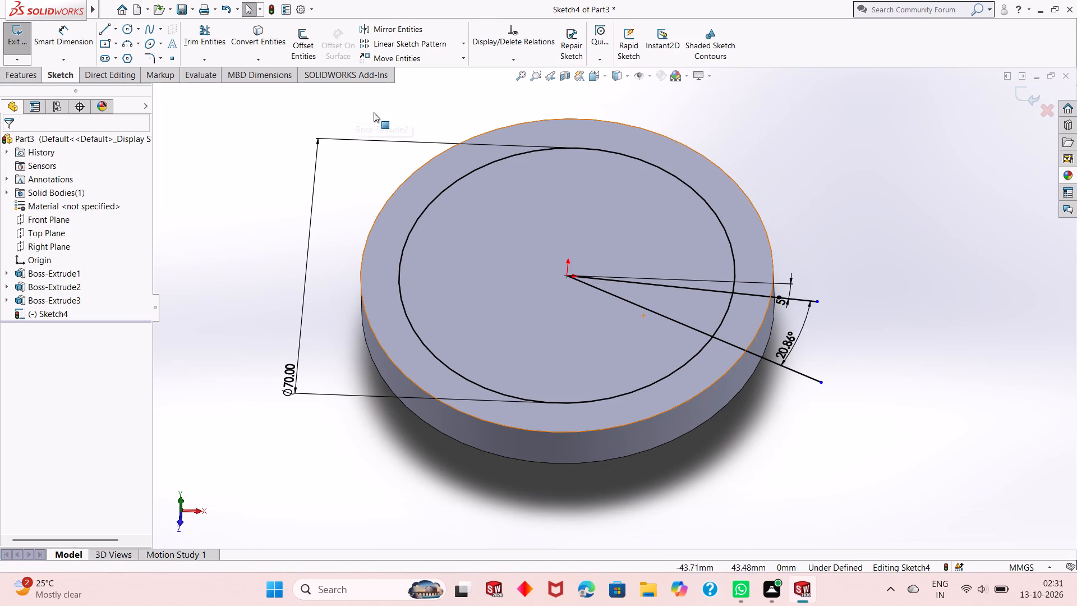
pyautogui.click(194, 46)
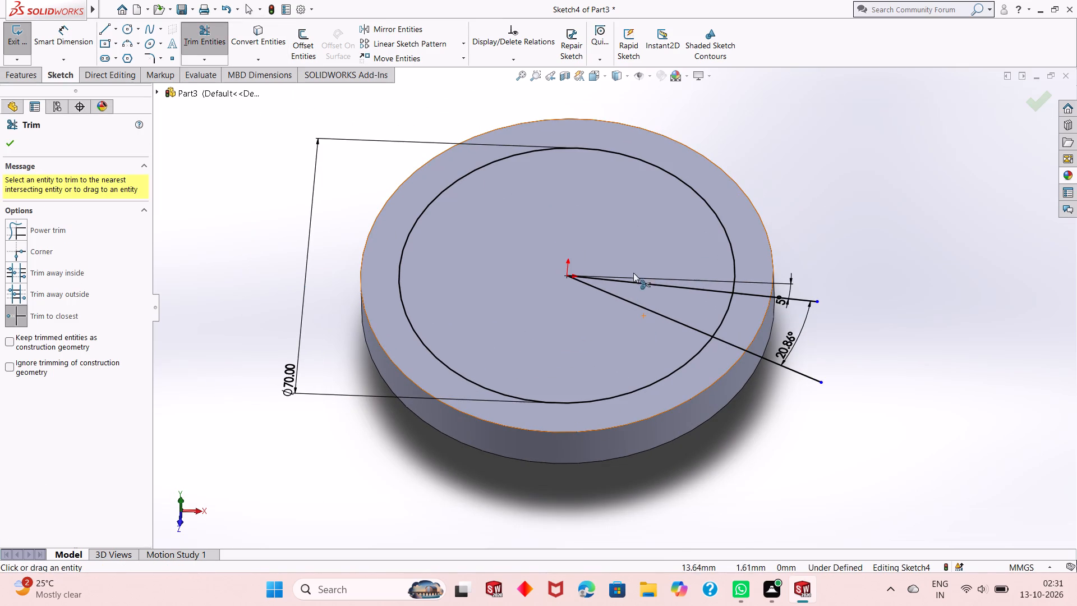
pyautogui.click(652, 286)
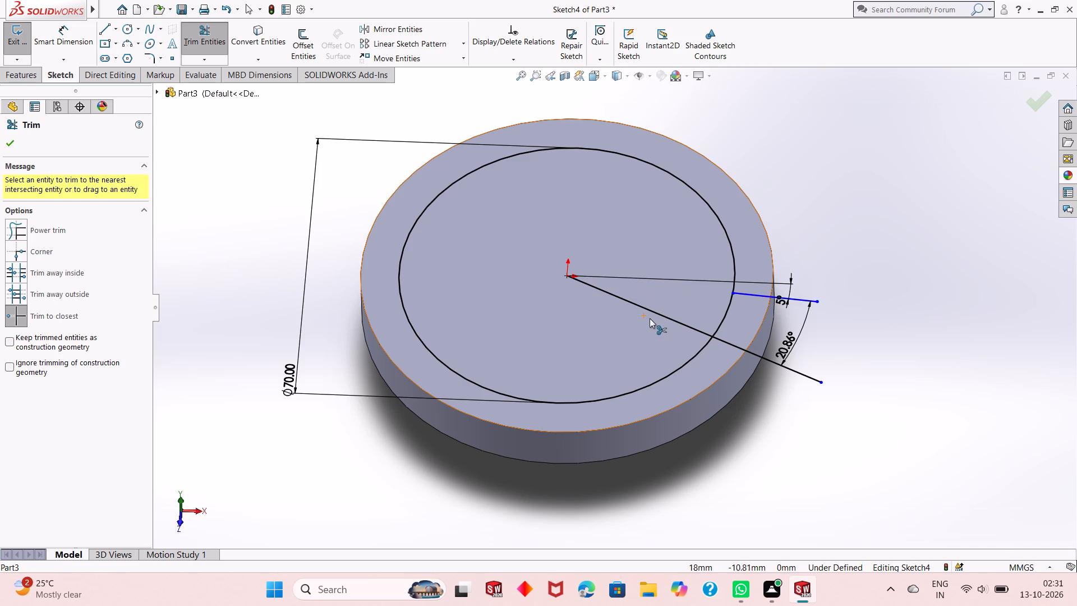
pyautogui.click(655, 310)
pyautogui.rightClick(814, 224)
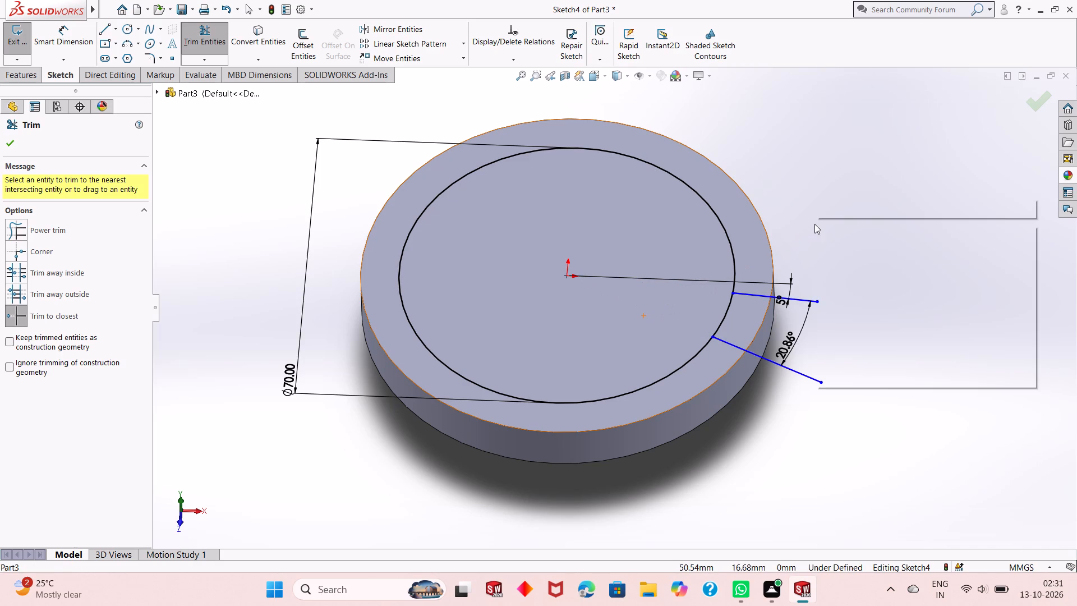
pyautogui.click(841, 258)
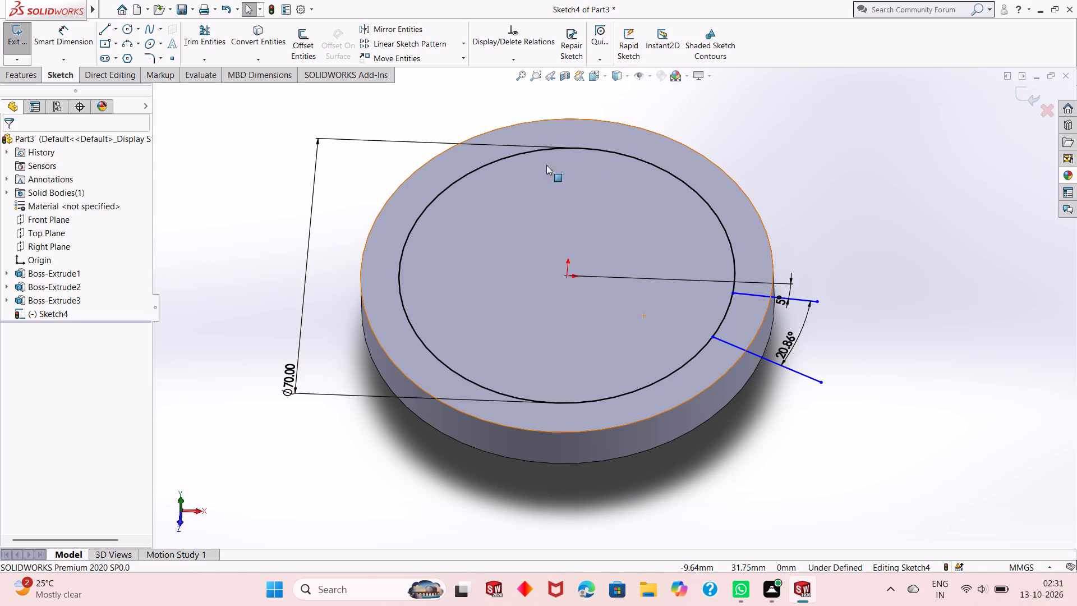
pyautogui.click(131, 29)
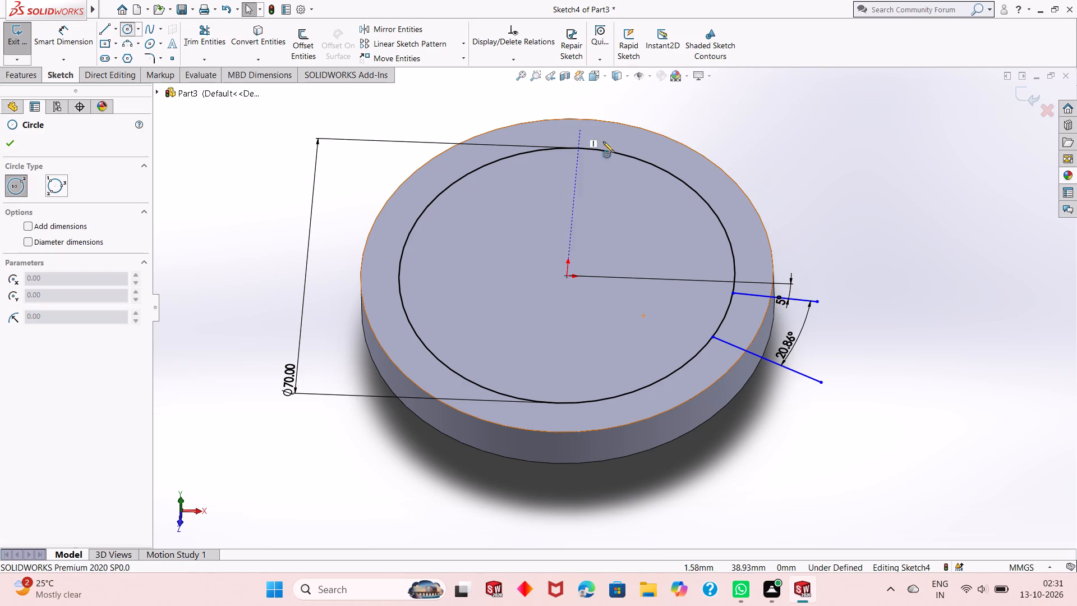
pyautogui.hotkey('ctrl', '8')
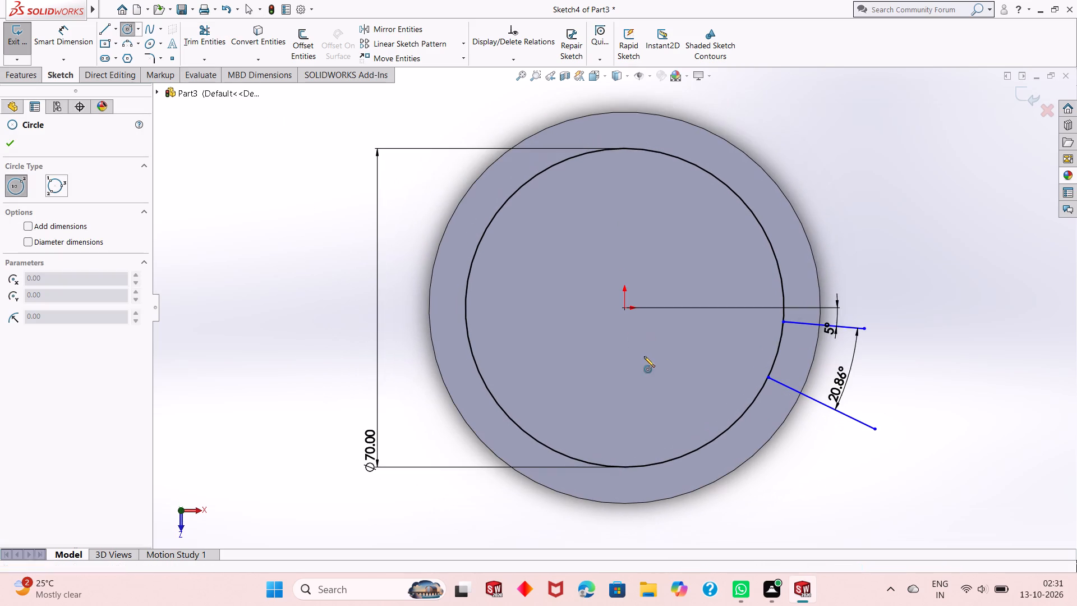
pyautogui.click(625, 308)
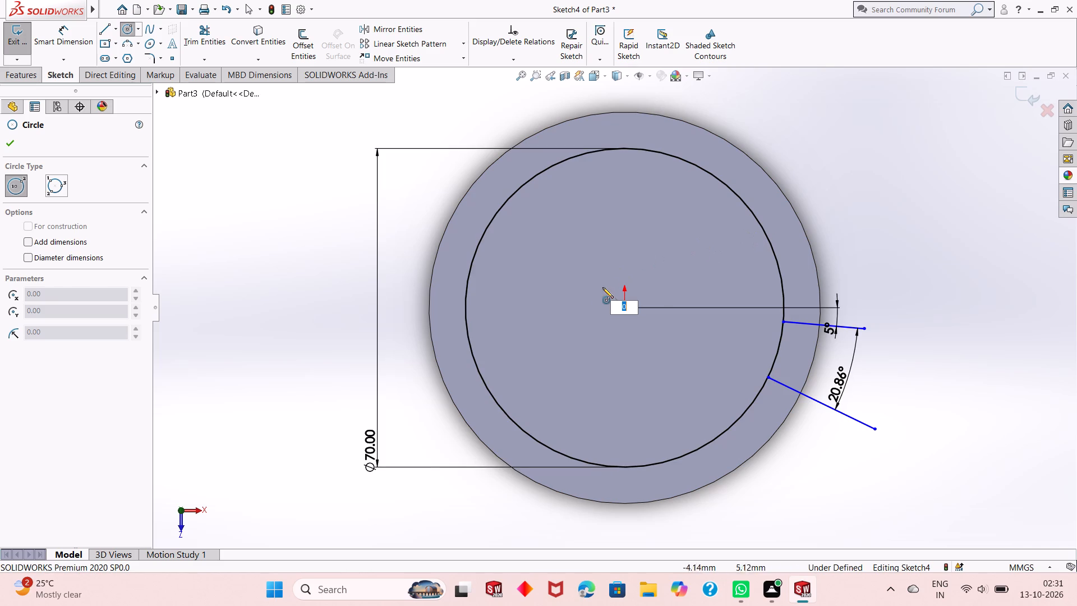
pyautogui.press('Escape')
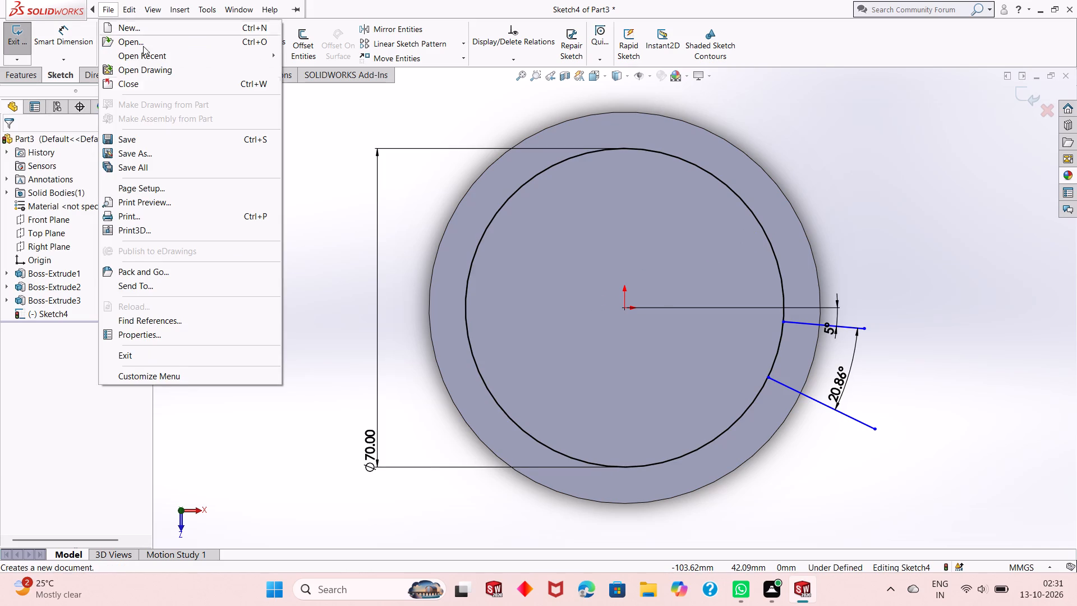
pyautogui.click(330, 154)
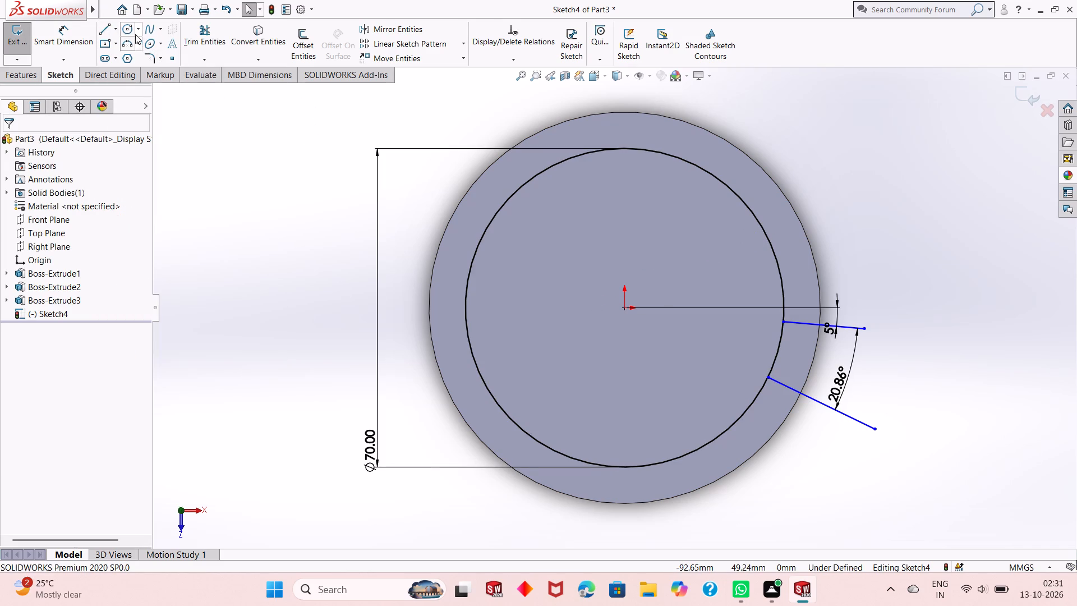
# Sketch a circle with a 43 mm radius centred on the origin, coinciding with the flange's outer edge.
pyautogui.click(131, 30)
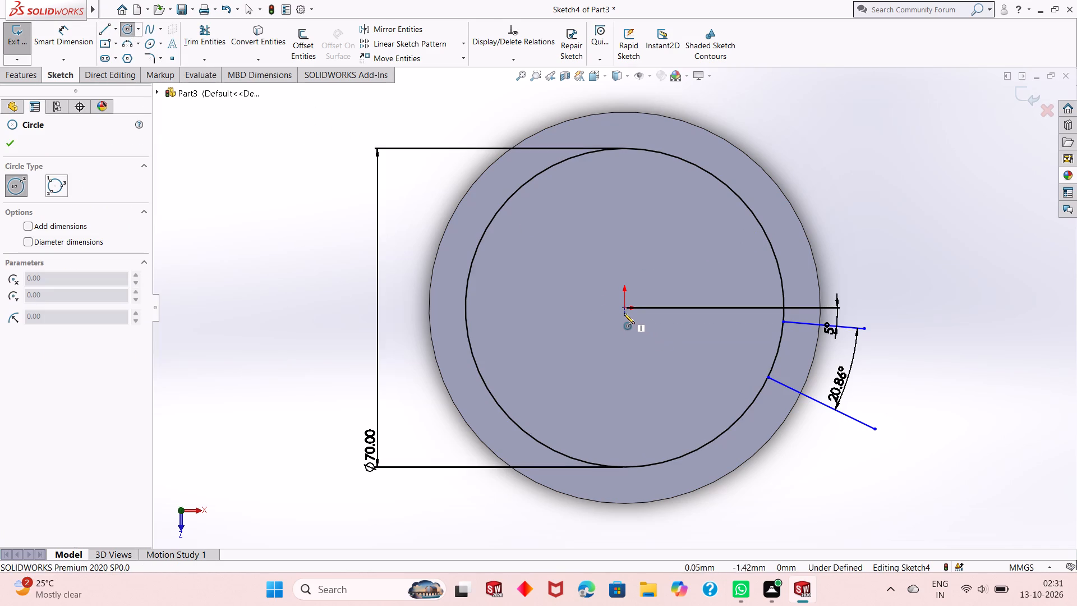
pyautogui.click(623, 310)
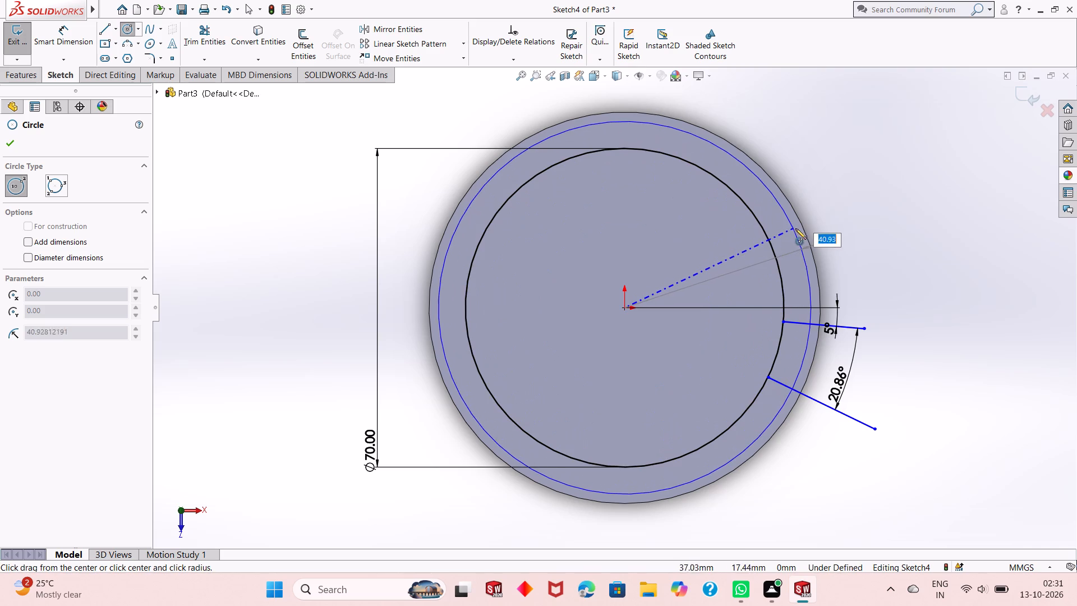
pyautogui.click(803, 231)
pyautogui.rightClick(864, 177)
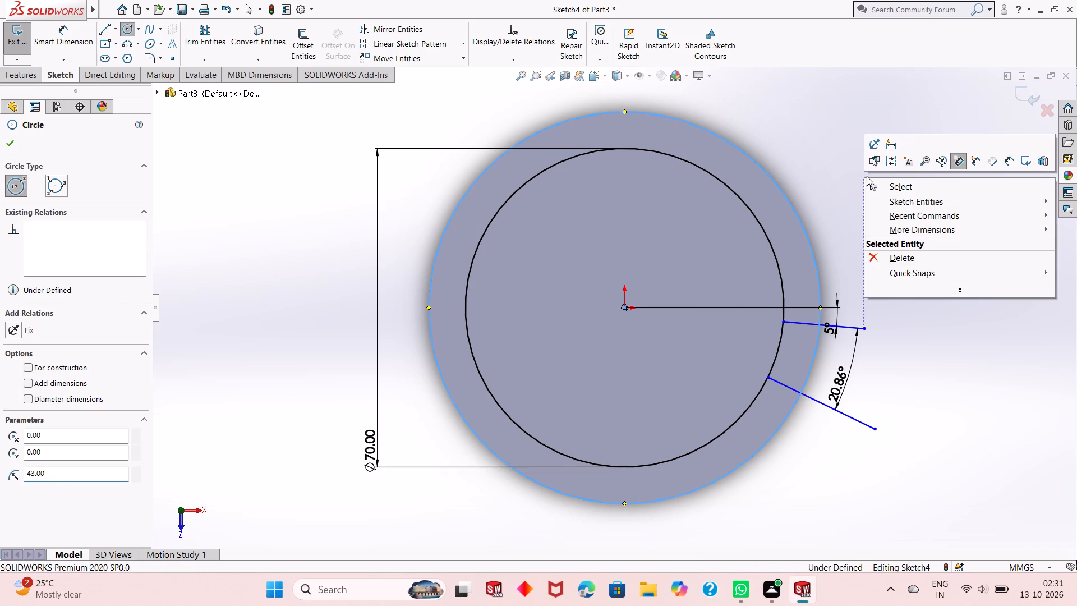
pyautogui.click(878, 181)
# Add a diameter dimension to the outer sketch circle on the flange edge.
pyautogui.click(69, 31)
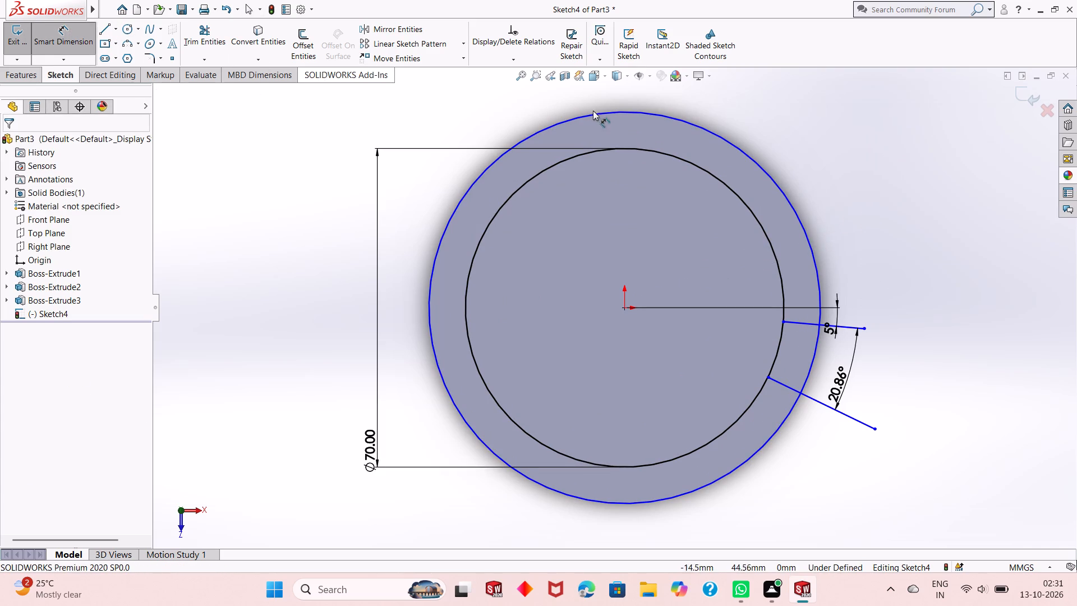
pyautogui.click(721, 137)
pyautogui.click(776, 113)
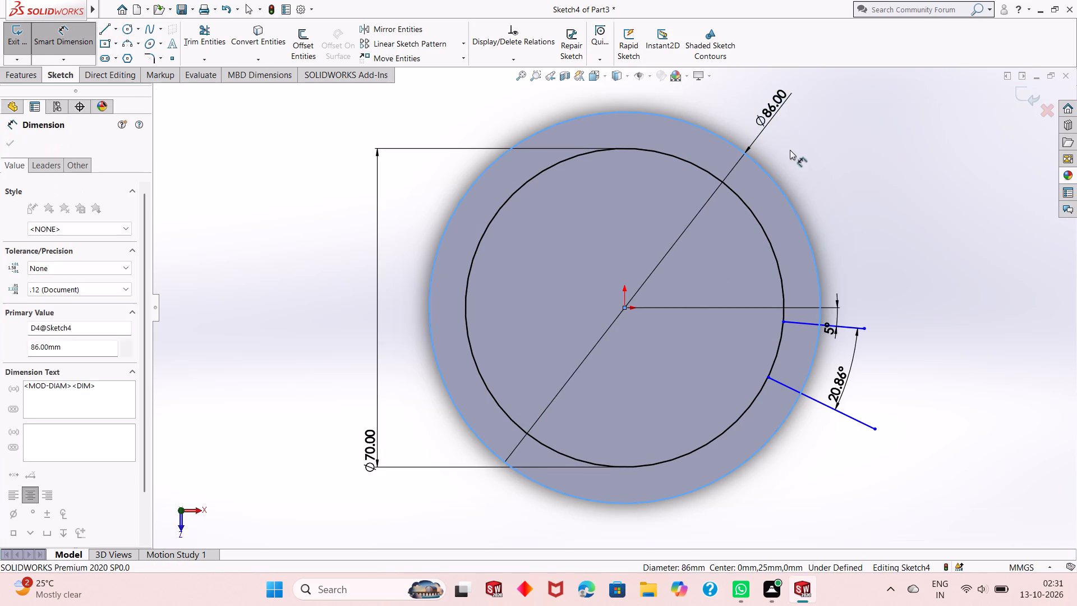
pyautogui.click(730, 101)
pyautogui.rightClick(860, 127)
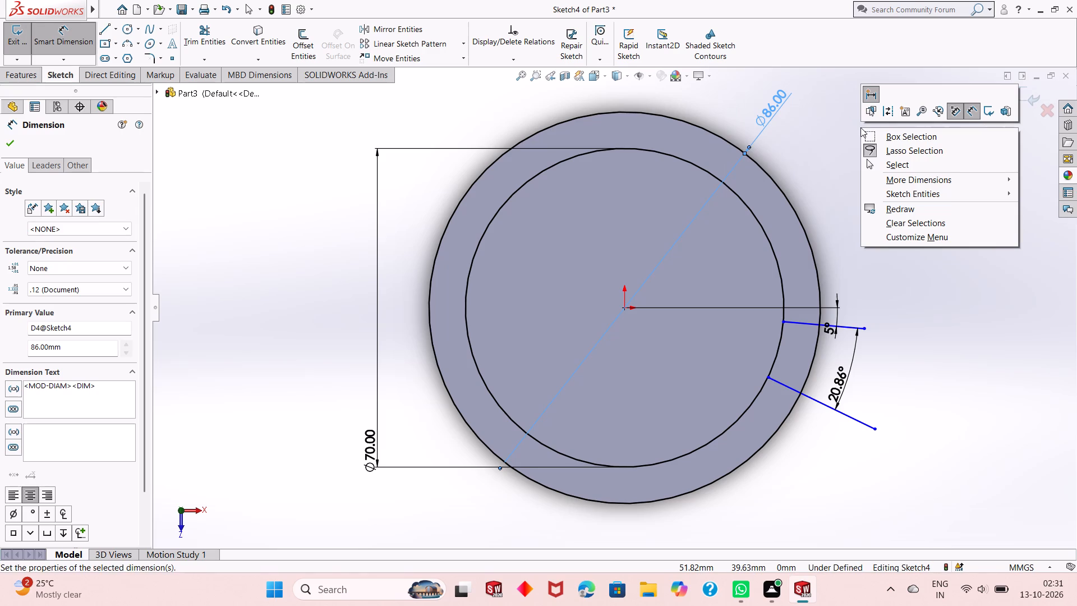
pyautogui.click(874, 163)
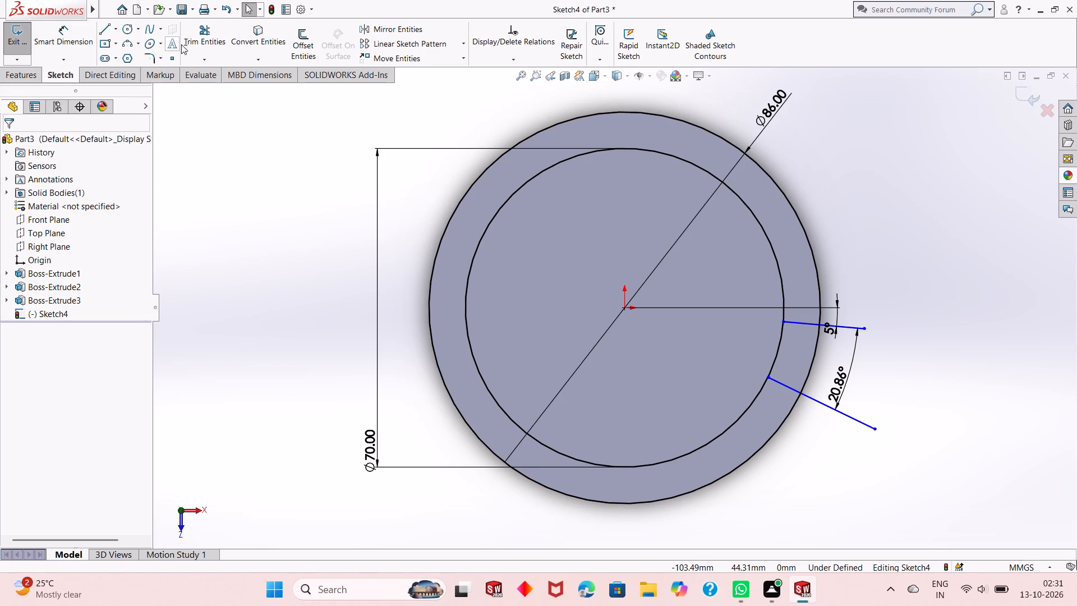
# Trim both sketch circles down to the arcs lying between the two angled lines.
pyautogui.click(199, 40)
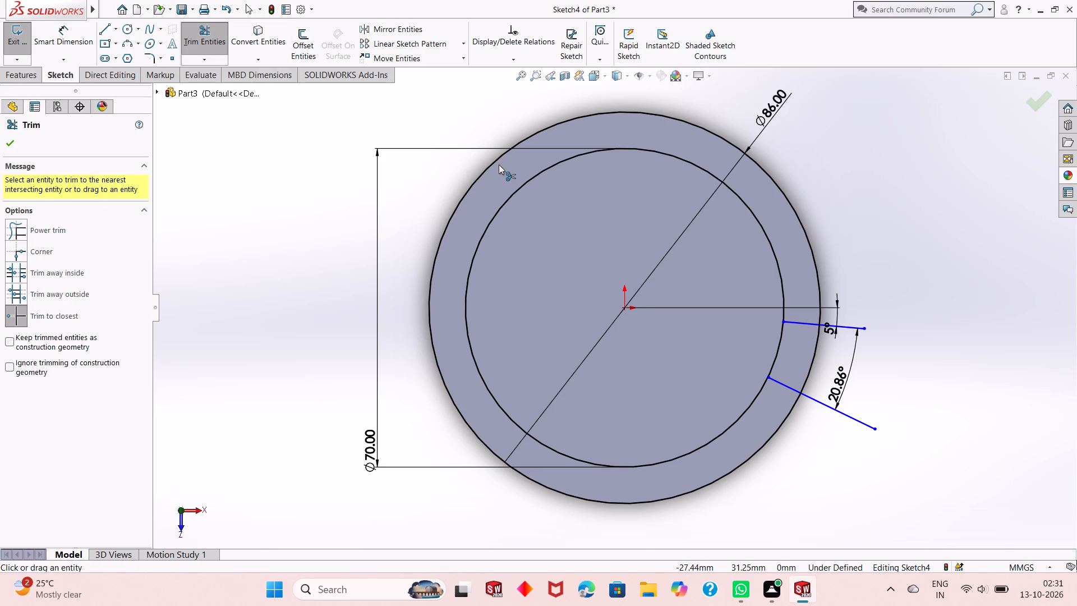
pyautogui.click(499, 160)
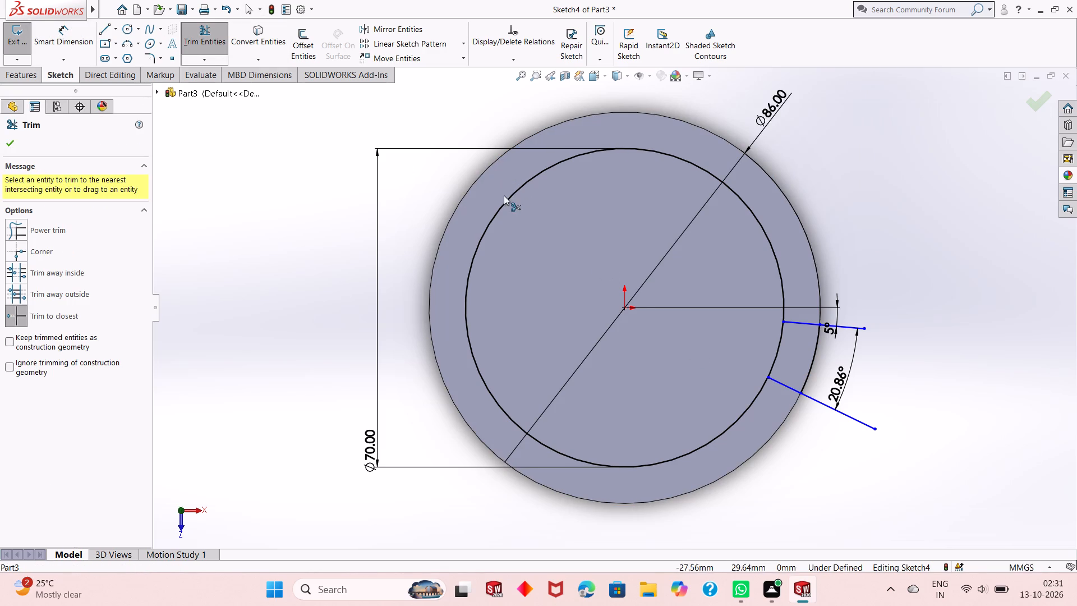
pyautogui.click(782, 273)
pyautogui.rightClick(872, 254)
pyautogui.click(873, 291)
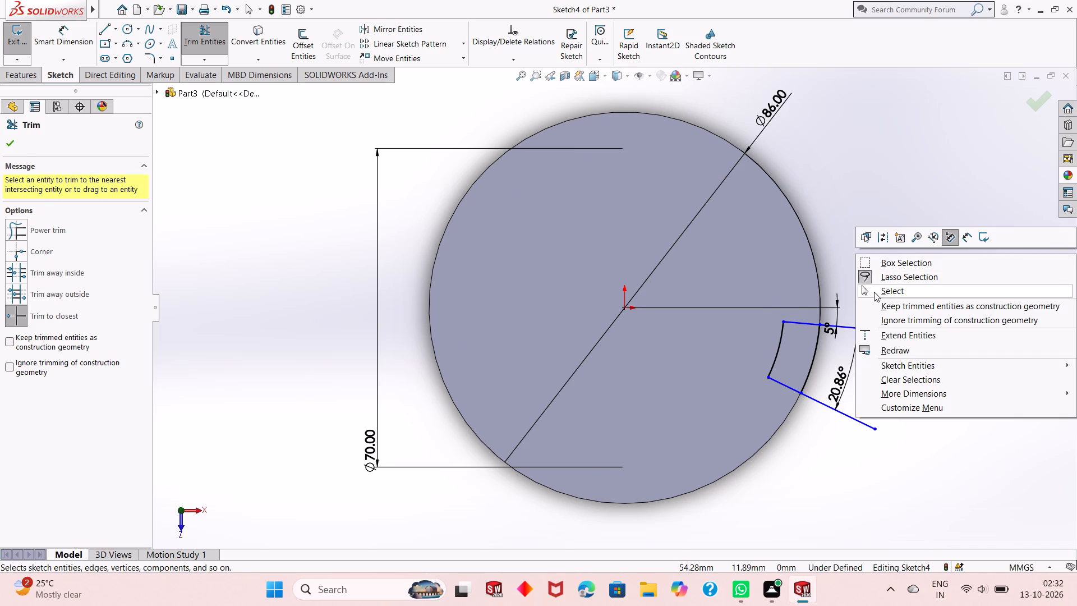
# Trim the ends of both angled lines that extend beyond the outer arc, leaving a closed rim segment.
pyautogui.scroll(-2, 811, 398)
pyautogui.scroll(-1, 792, 347)
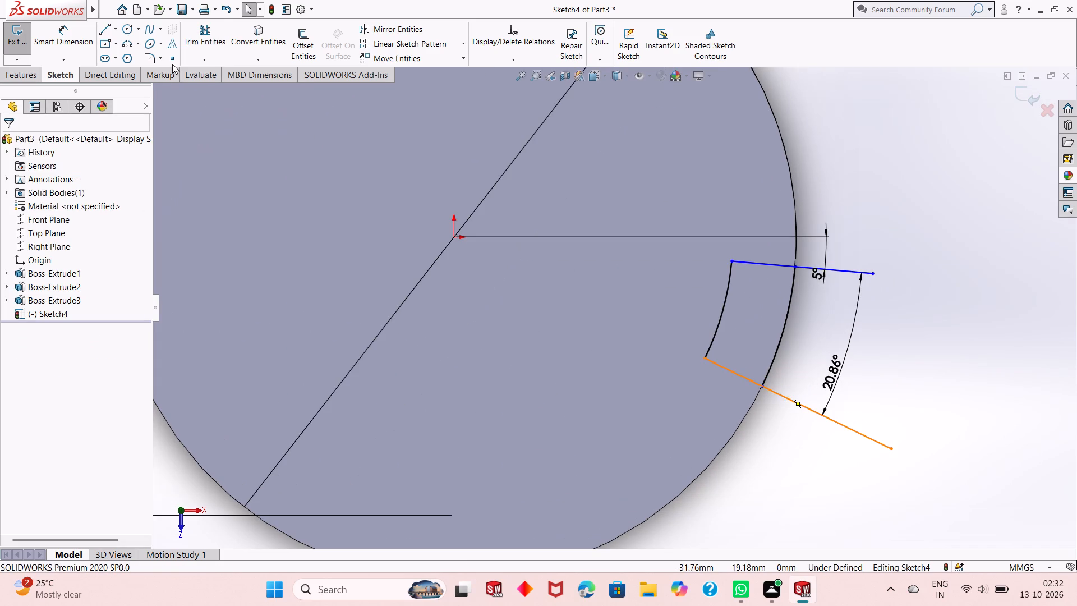
pyautogui.click(188, 43)
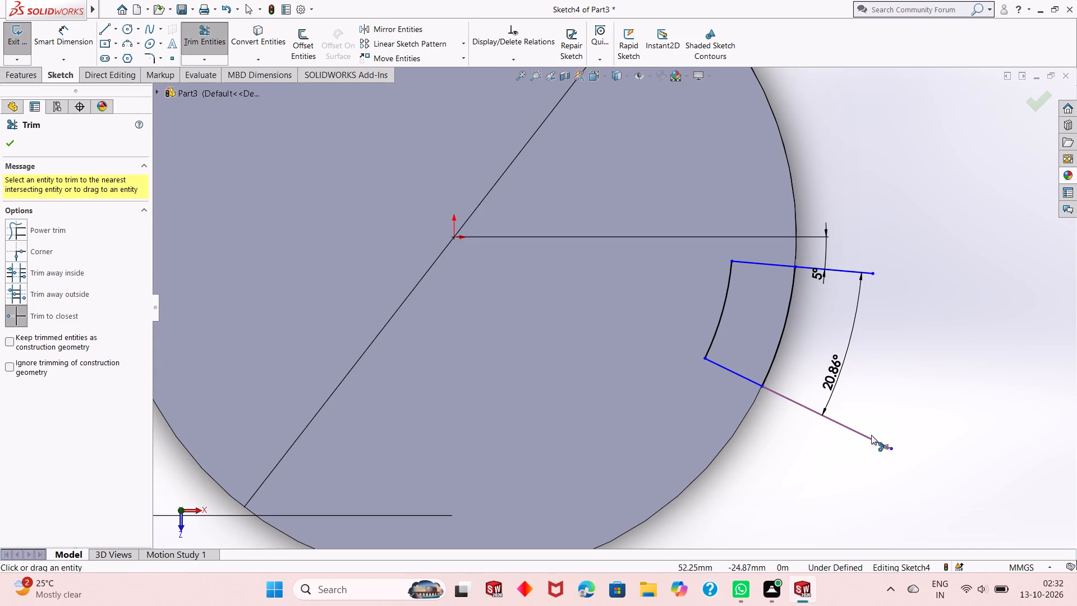
pyautogui.click(879, 442)
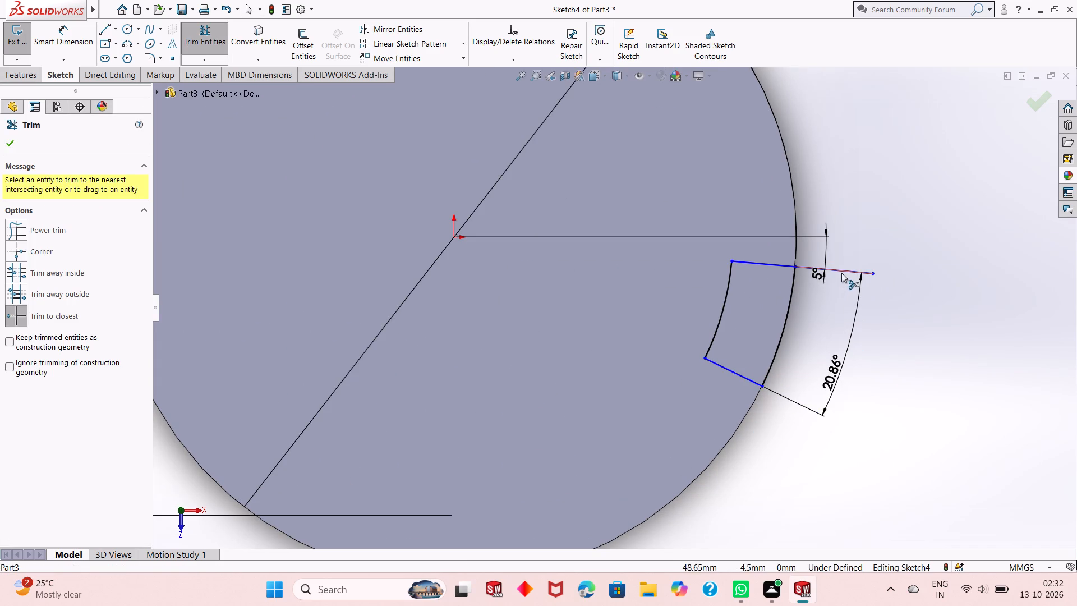
pyautogui.click(844, 270)
pyautogui.rightClick(877, 314)
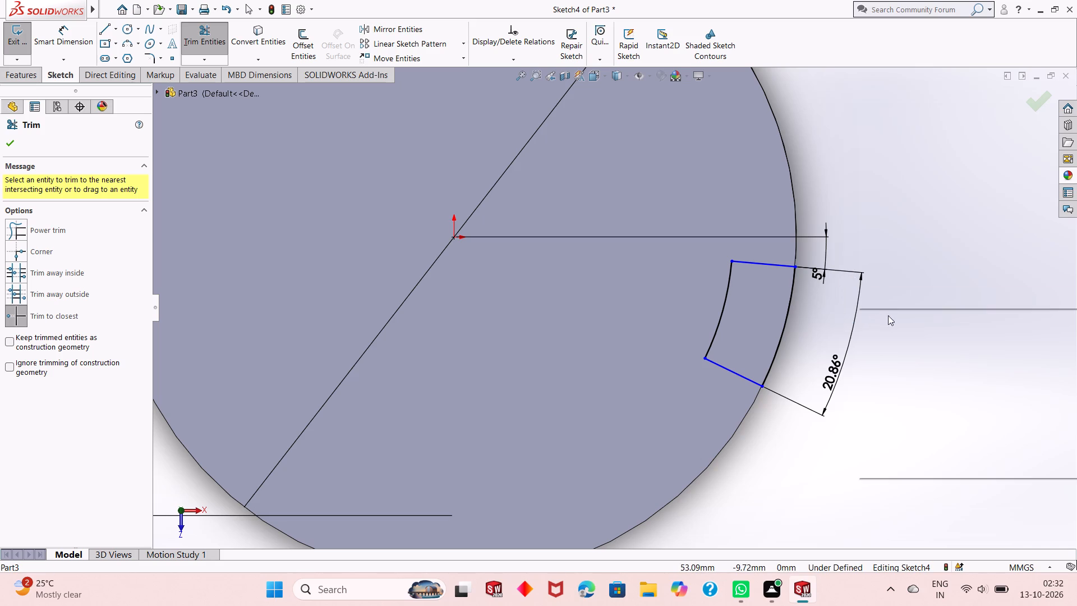
pyautogui.click(889, 348)
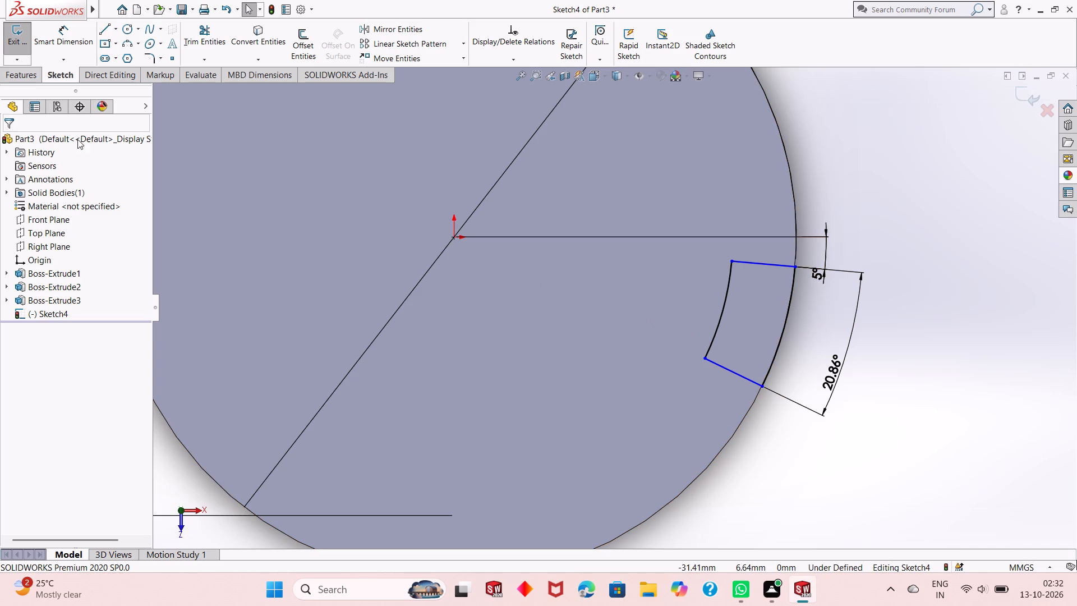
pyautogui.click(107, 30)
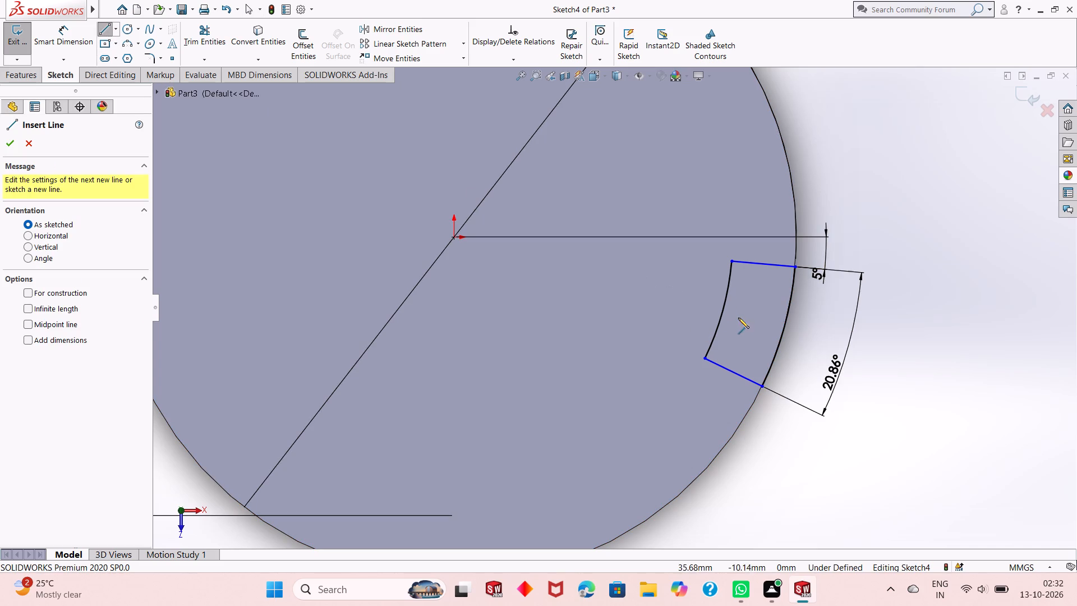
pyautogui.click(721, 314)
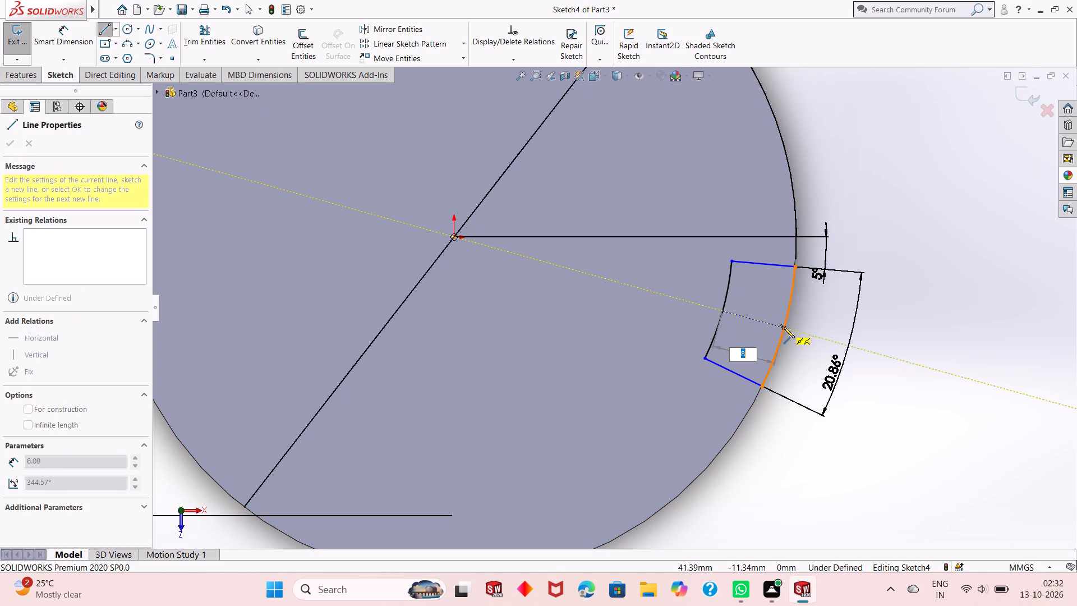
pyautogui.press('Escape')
# Dimension the radial distance between the segment's inner and outer arcs.
pyautogui.scroll(2, 655, 373)
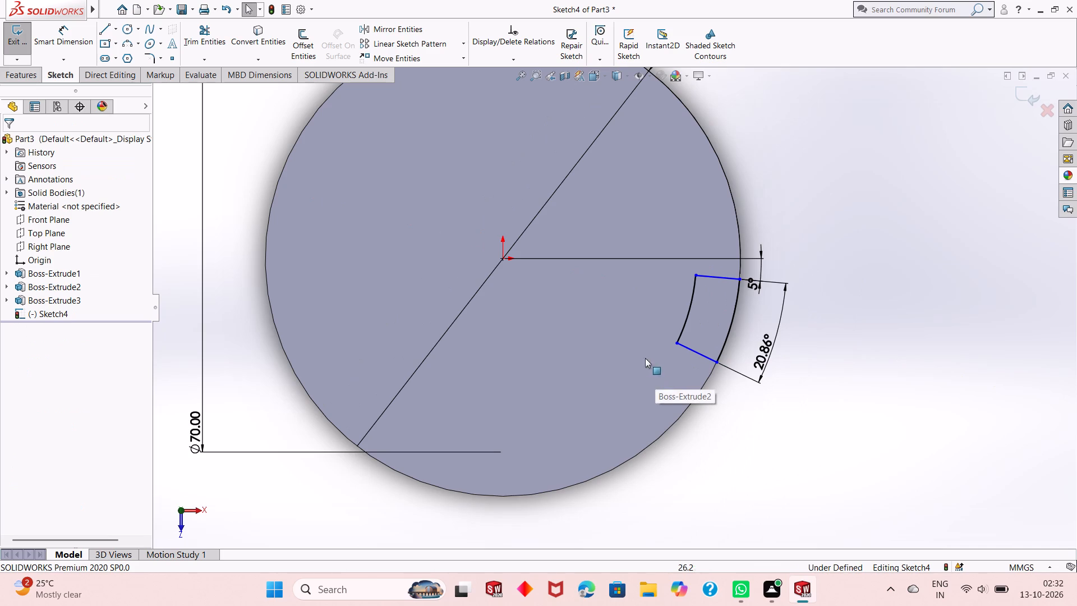
pyautogui.click(73, 56)
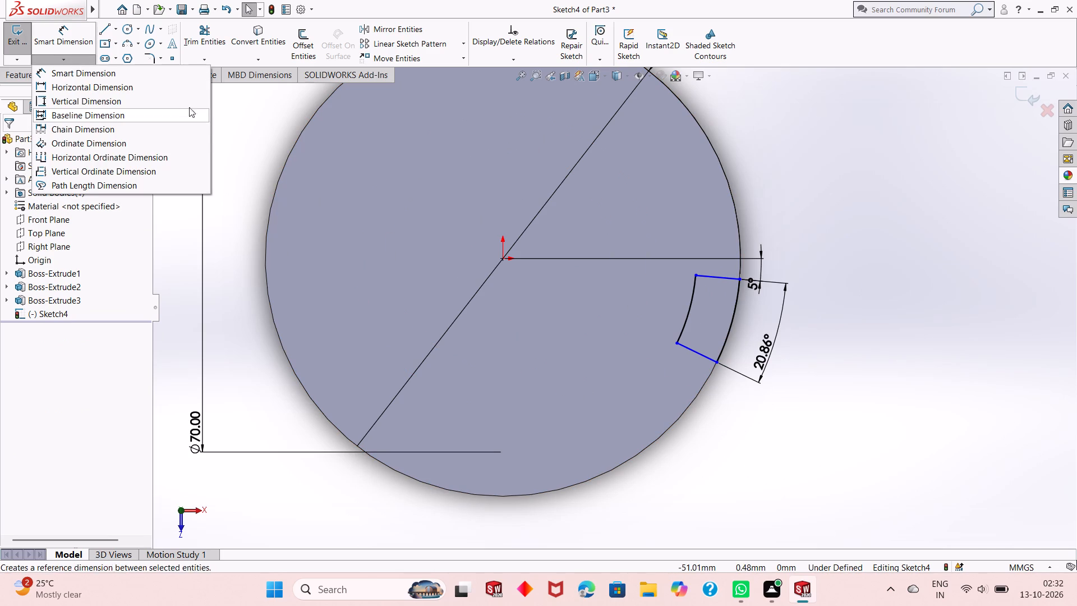
pyautogui.click(67, 42)
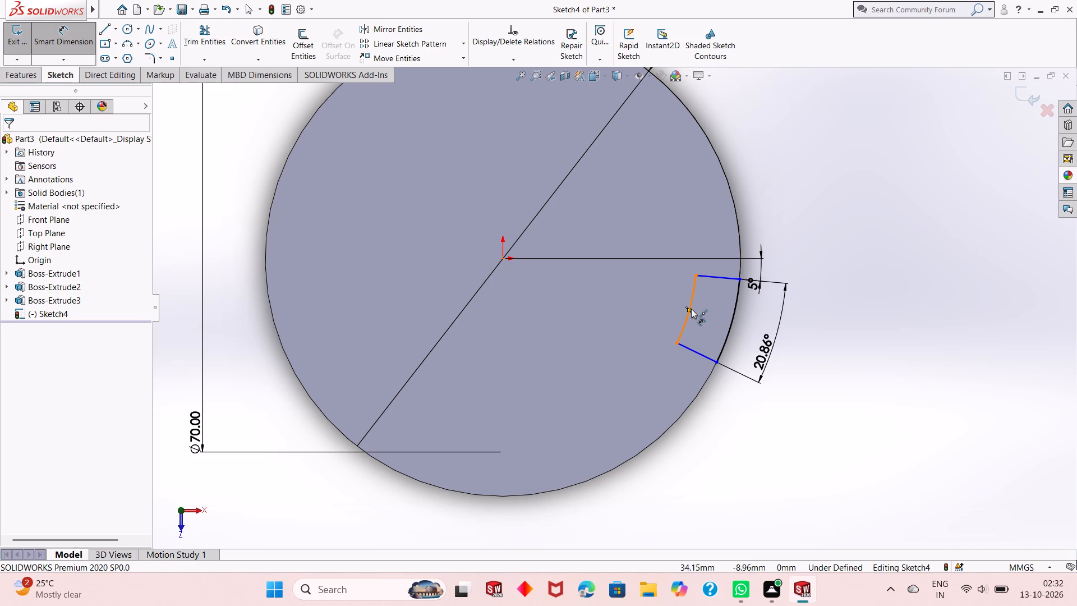
pyautogui.click(689, 312)
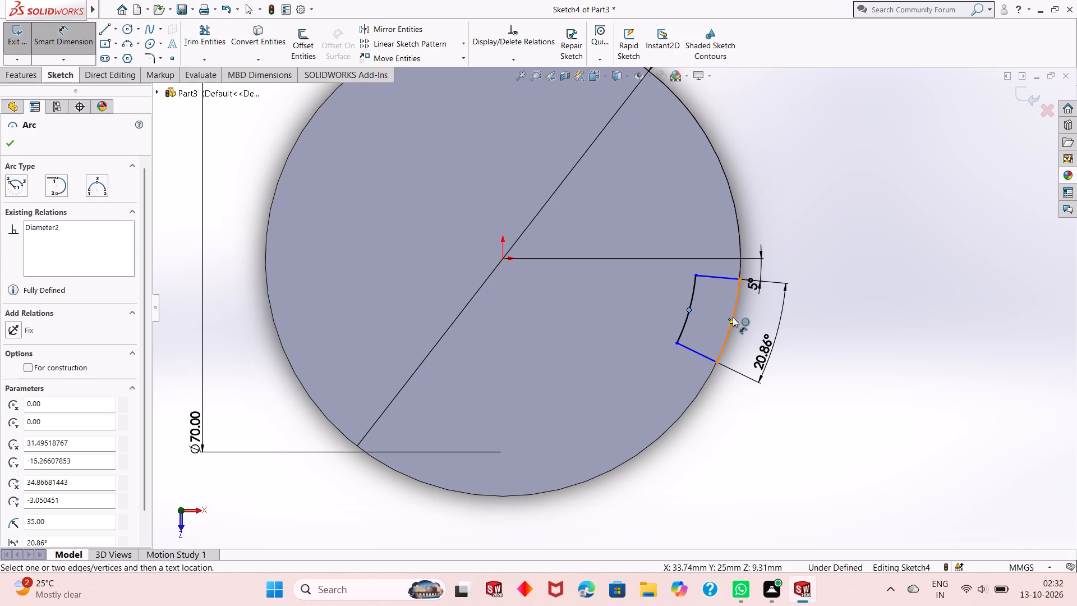
pyautogui.click(731, 324)
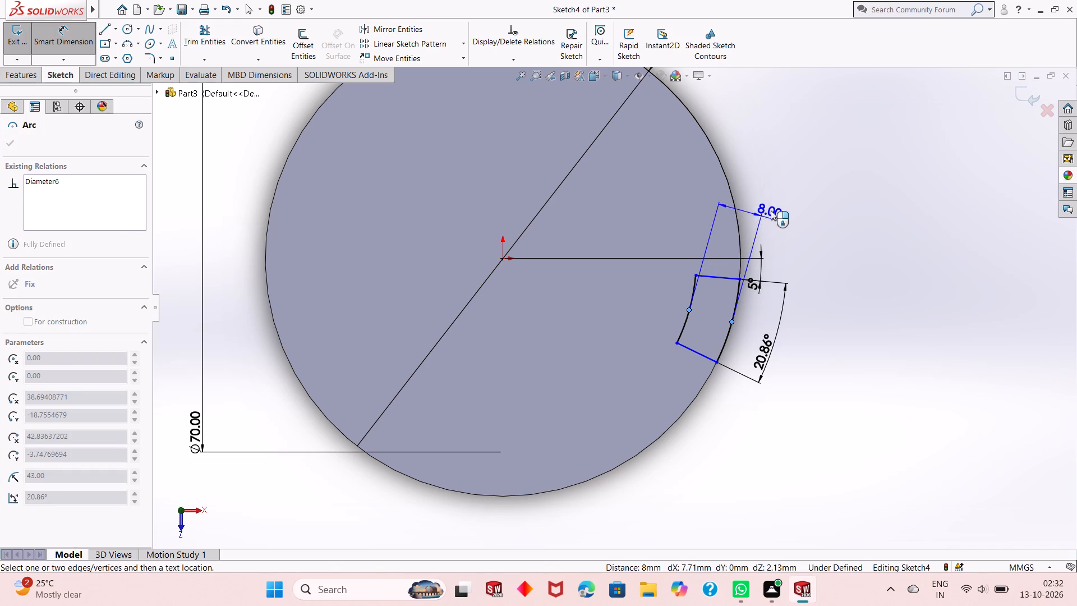
pyautogui.click(774, 191)
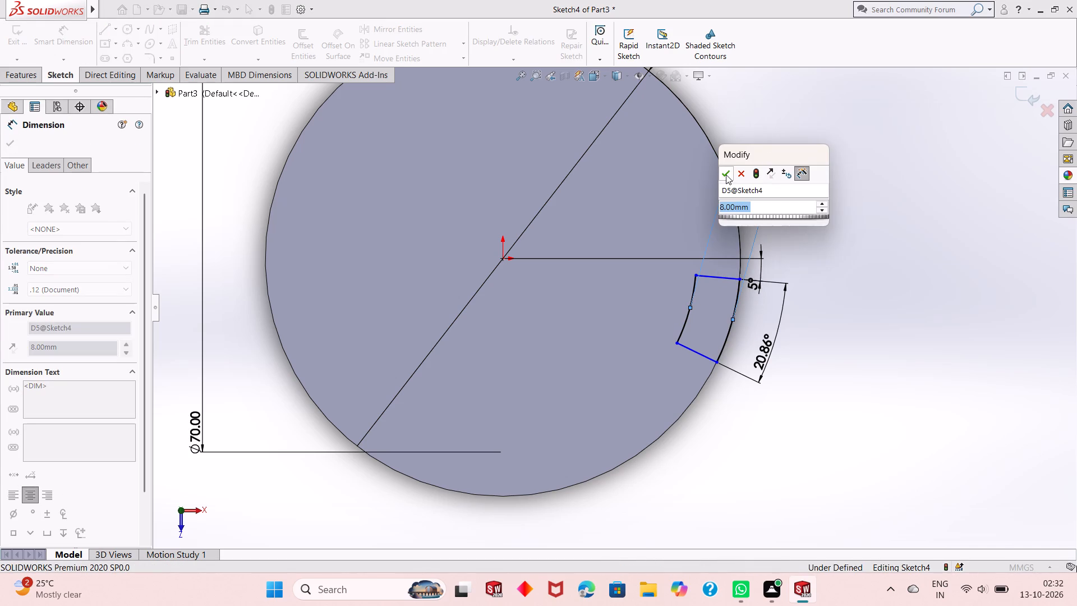
pyautogui.click(726, 175)
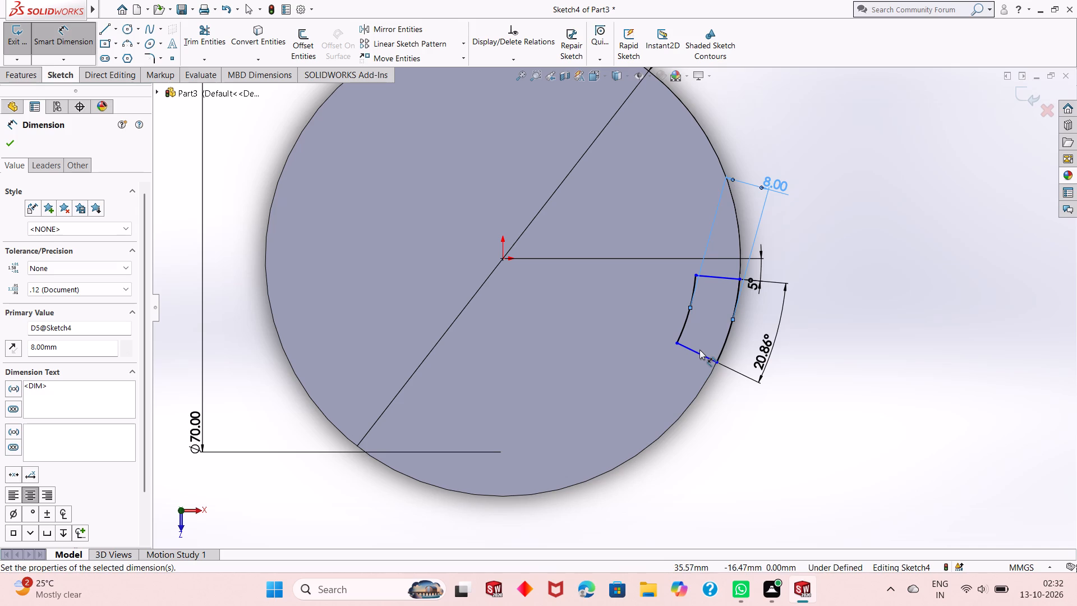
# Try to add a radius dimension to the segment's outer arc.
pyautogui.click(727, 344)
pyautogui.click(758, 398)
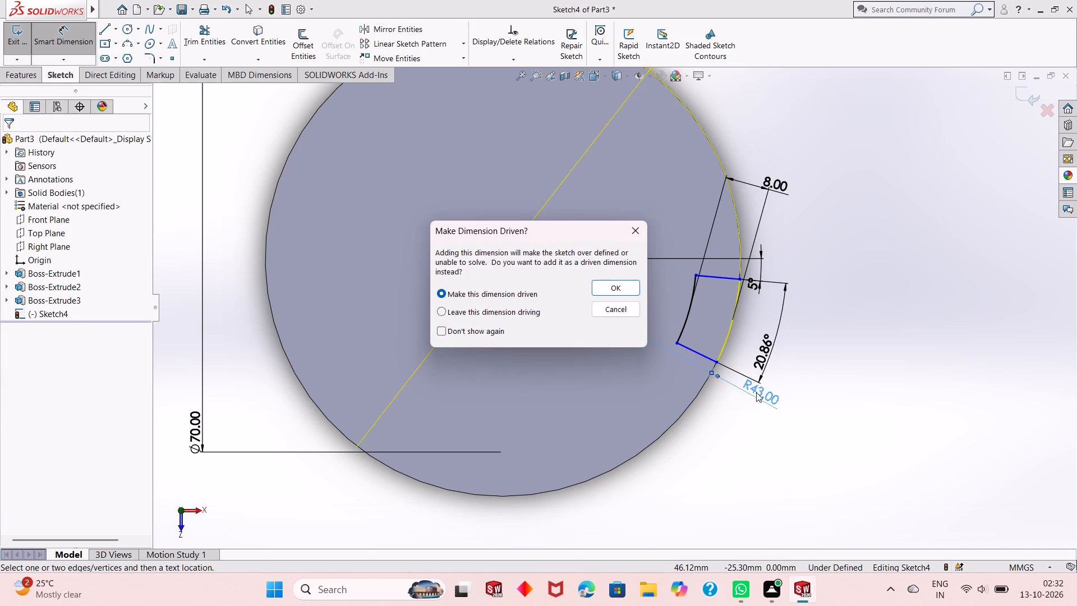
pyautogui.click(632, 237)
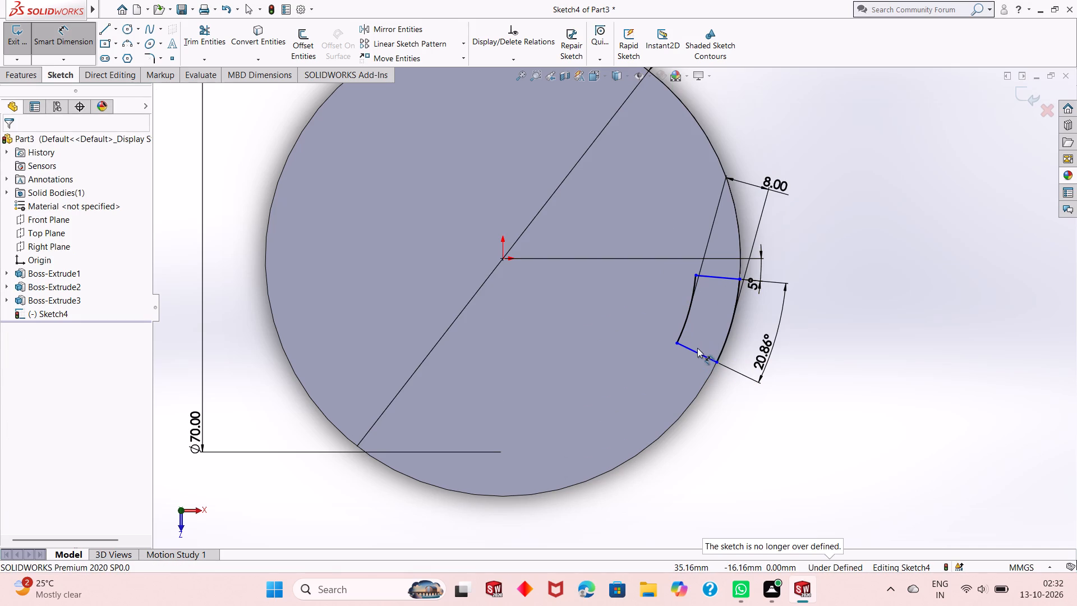
# Add a horizontal dimension to the segment's lower angled line and leave the dimensioning command.
pyautogui.click(696, 352)
pyautogui.click(689, 364)
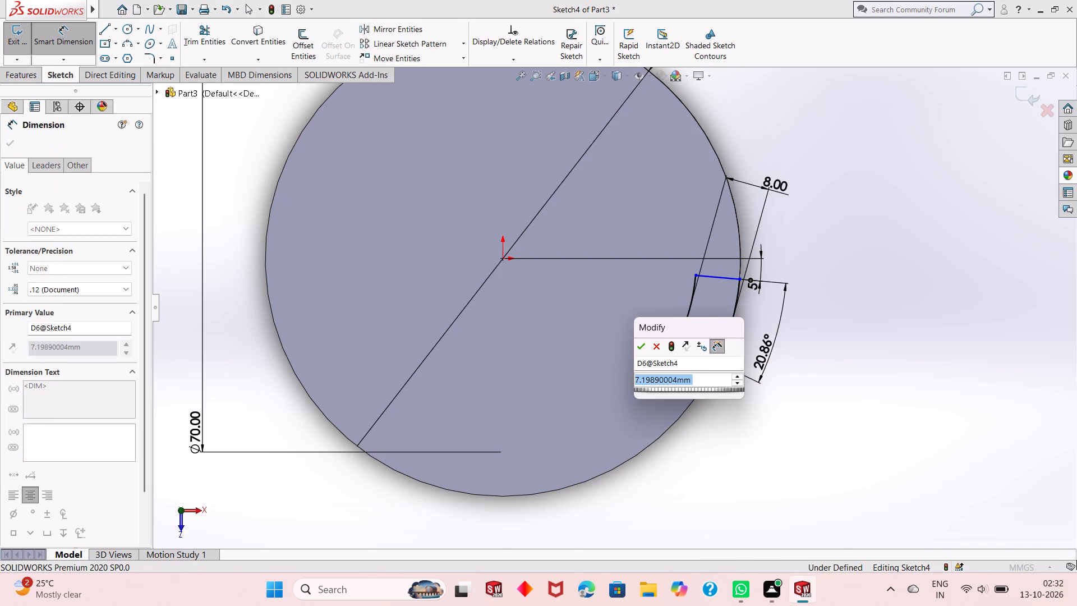
pyautogui.doubleClick(636, 338)
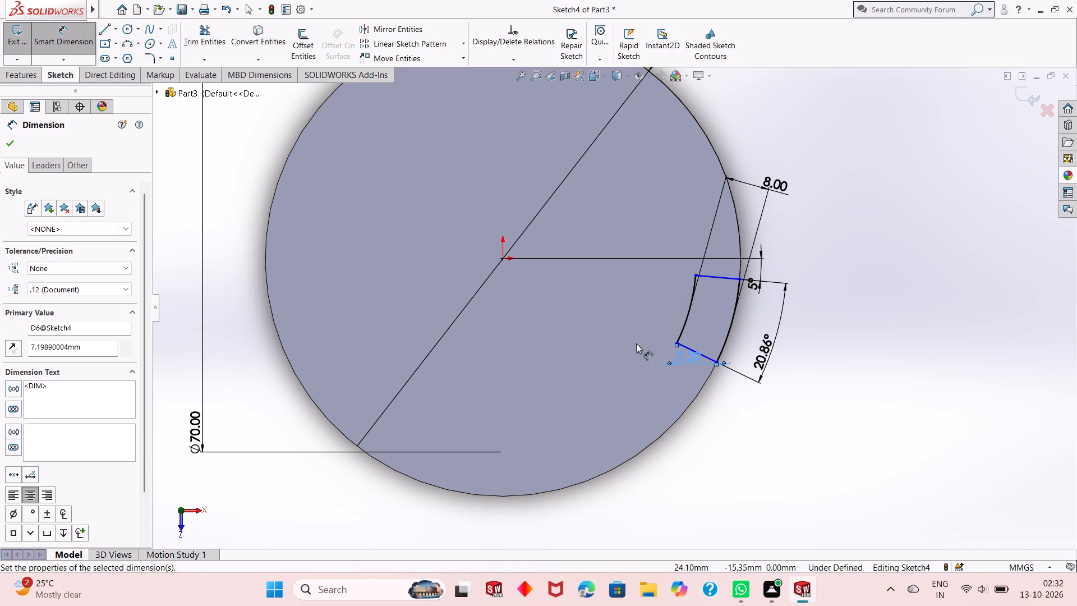
pyautogui.press('Escape')
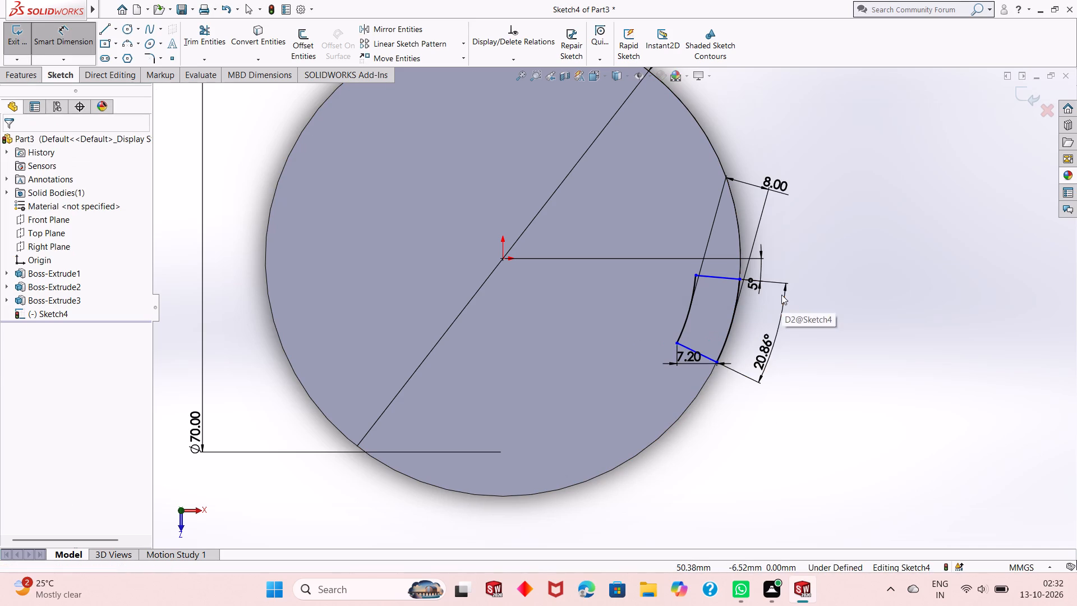
pyautogui.press('Escape')
pyautogui.press('Escape')
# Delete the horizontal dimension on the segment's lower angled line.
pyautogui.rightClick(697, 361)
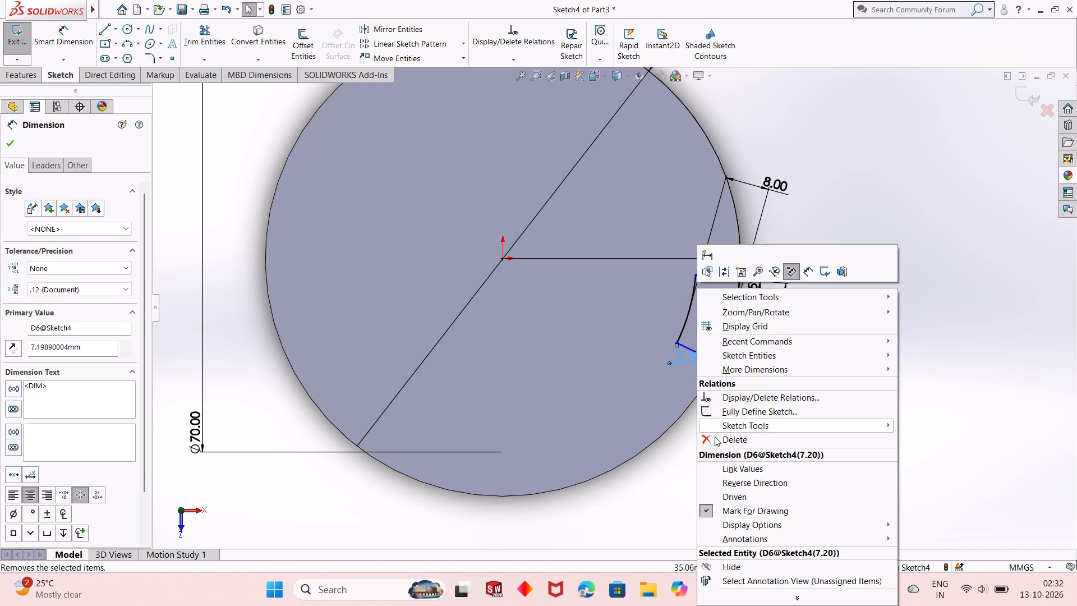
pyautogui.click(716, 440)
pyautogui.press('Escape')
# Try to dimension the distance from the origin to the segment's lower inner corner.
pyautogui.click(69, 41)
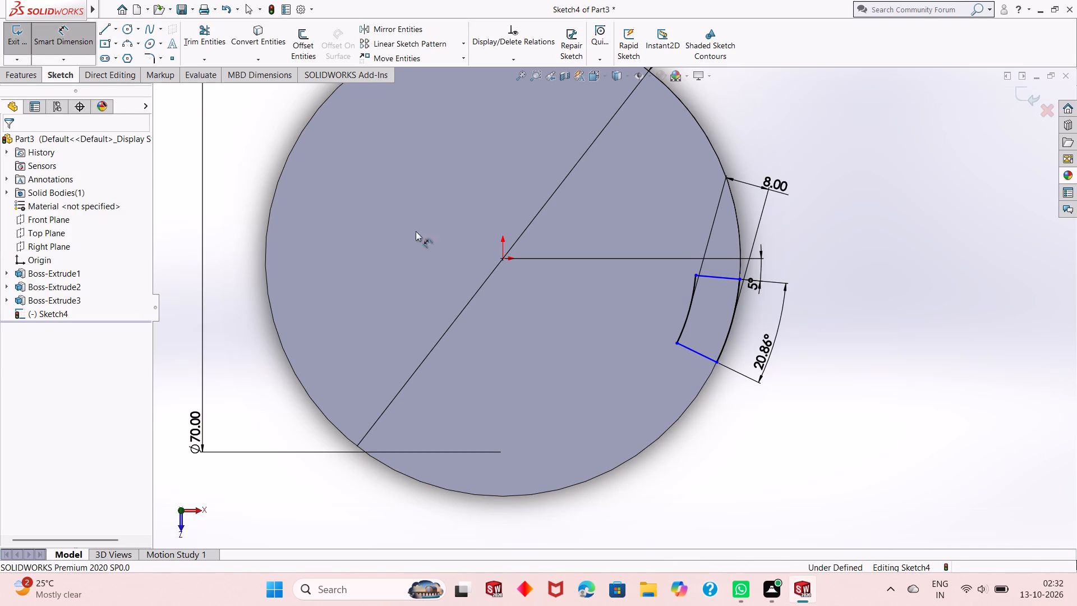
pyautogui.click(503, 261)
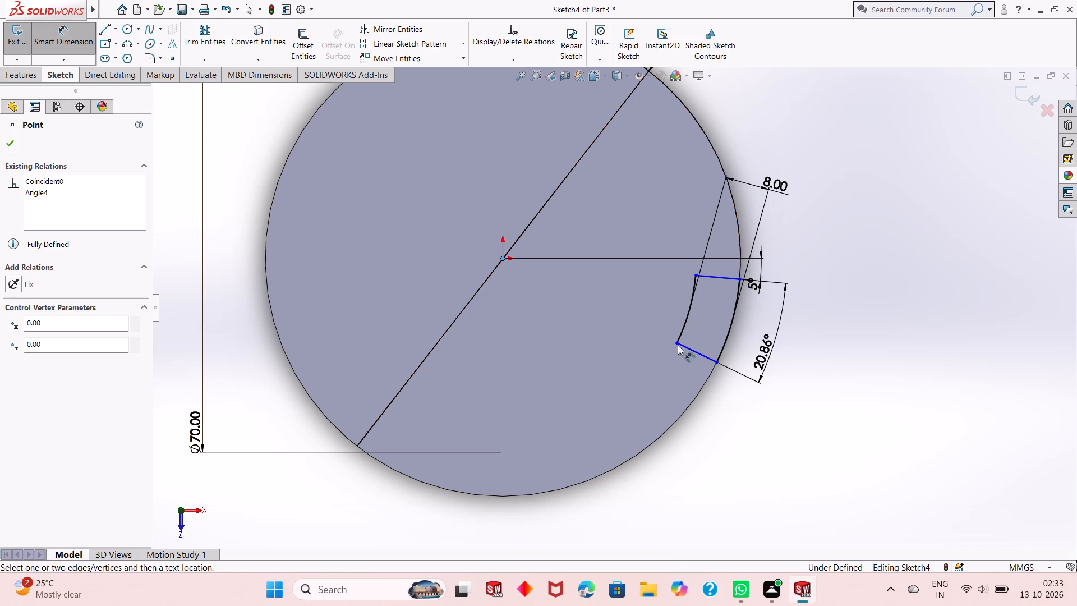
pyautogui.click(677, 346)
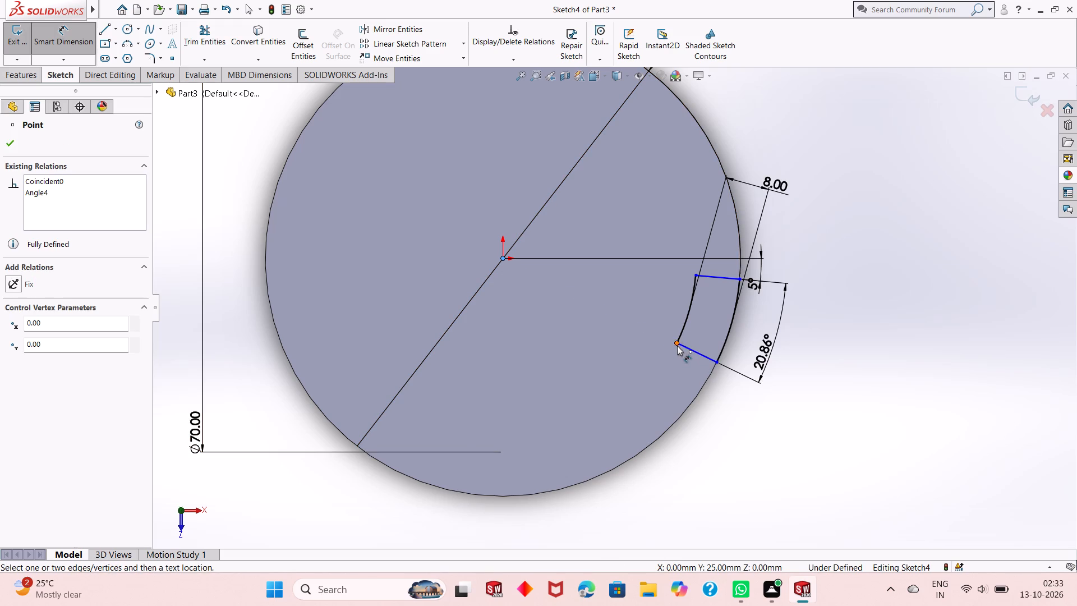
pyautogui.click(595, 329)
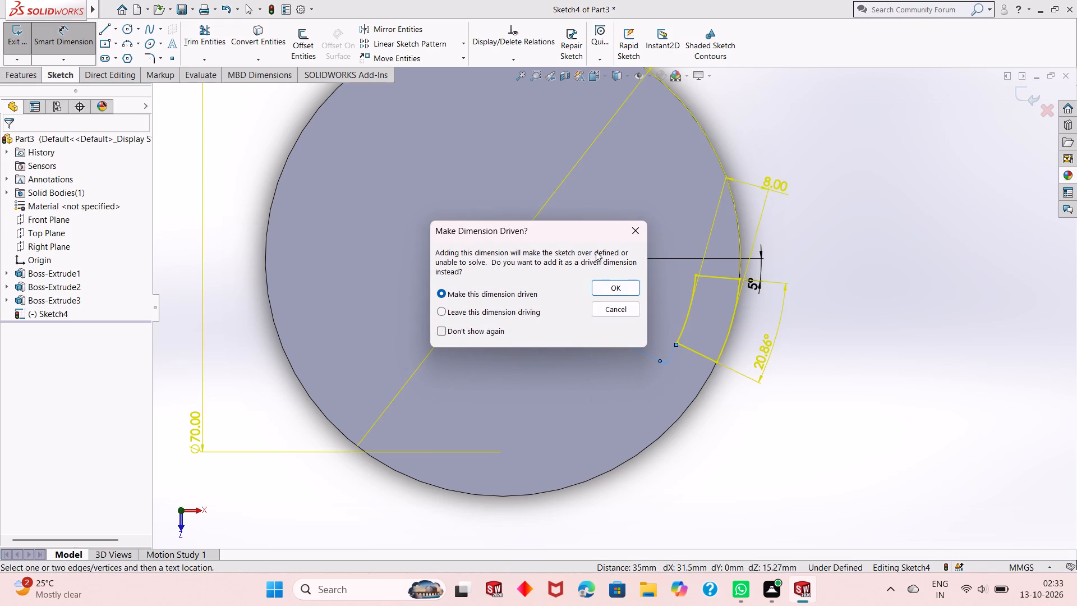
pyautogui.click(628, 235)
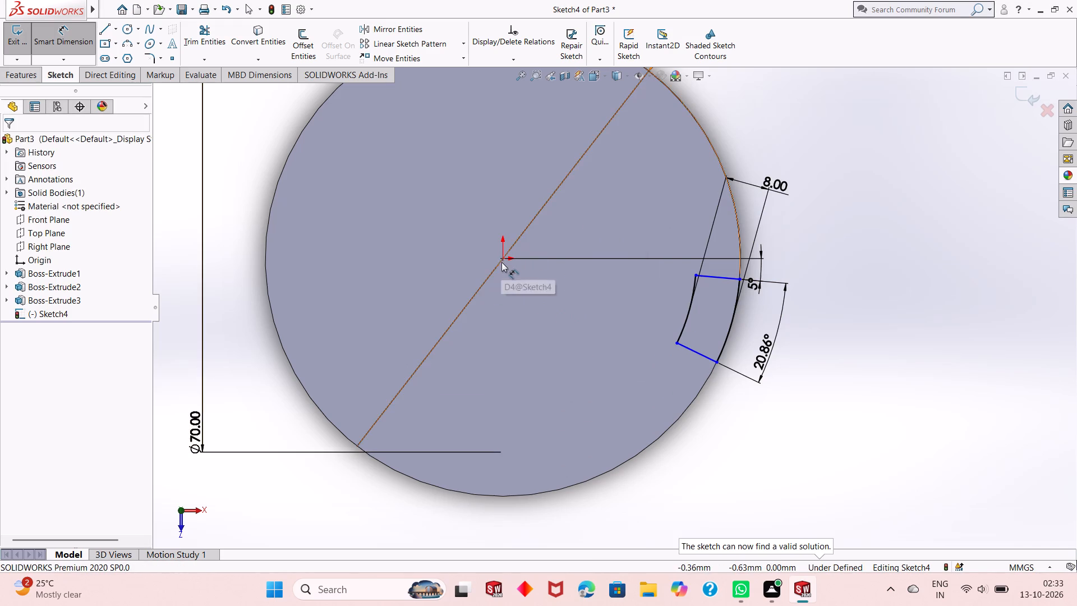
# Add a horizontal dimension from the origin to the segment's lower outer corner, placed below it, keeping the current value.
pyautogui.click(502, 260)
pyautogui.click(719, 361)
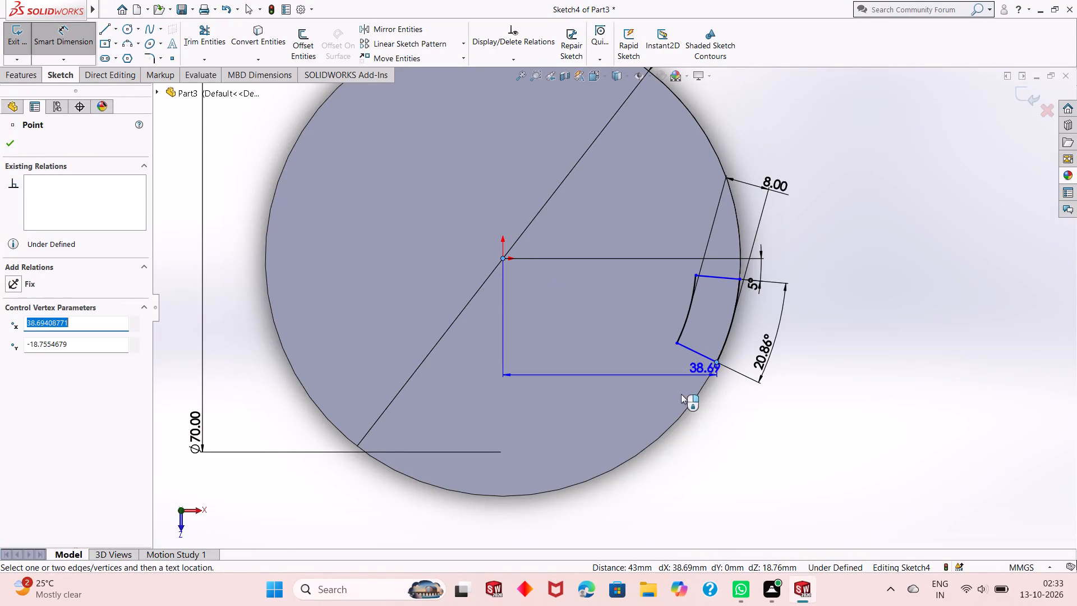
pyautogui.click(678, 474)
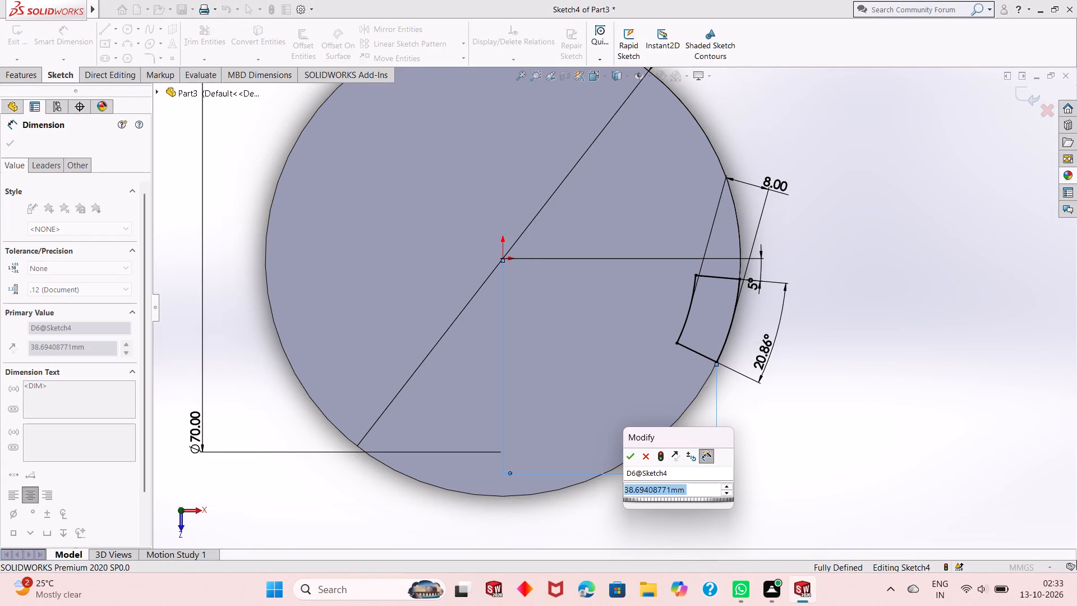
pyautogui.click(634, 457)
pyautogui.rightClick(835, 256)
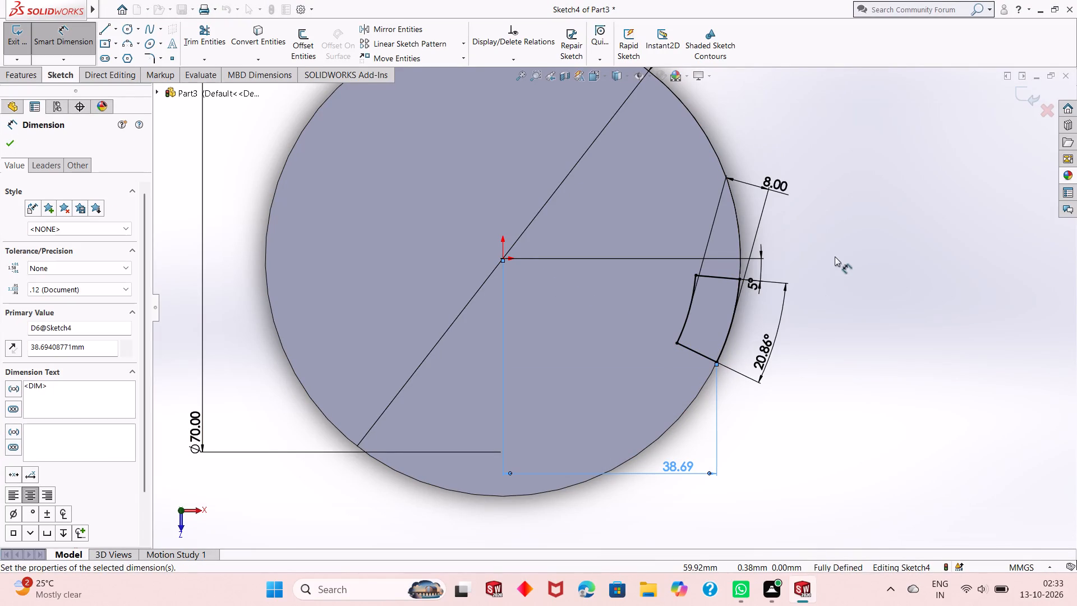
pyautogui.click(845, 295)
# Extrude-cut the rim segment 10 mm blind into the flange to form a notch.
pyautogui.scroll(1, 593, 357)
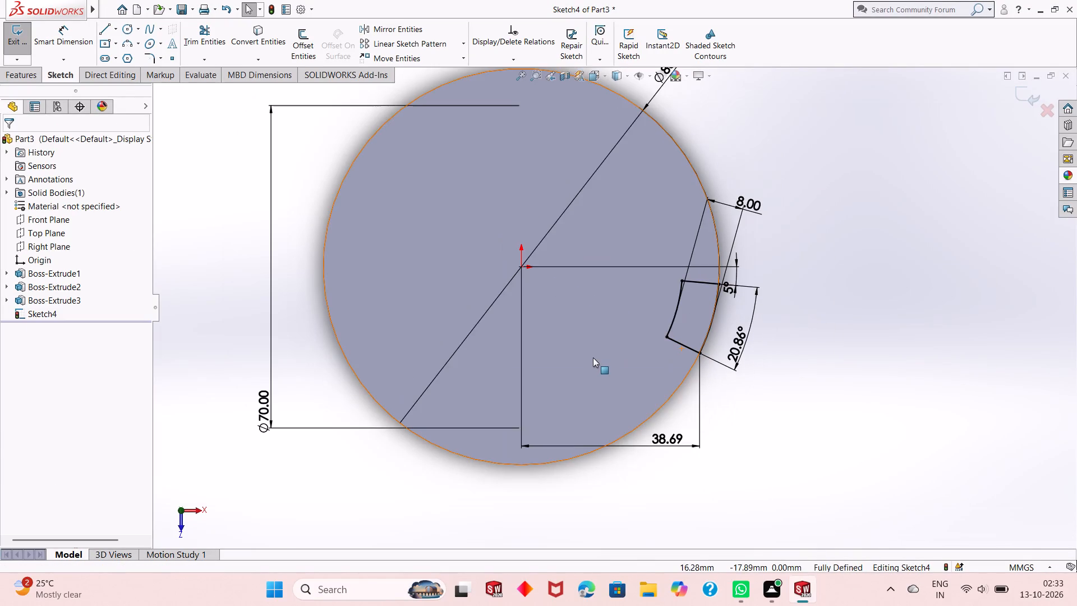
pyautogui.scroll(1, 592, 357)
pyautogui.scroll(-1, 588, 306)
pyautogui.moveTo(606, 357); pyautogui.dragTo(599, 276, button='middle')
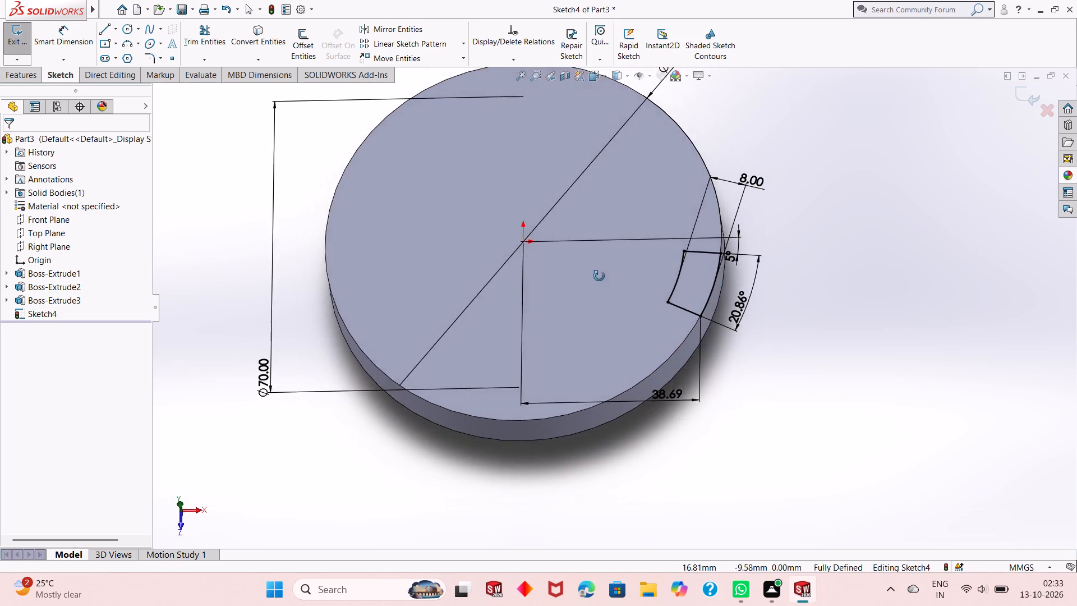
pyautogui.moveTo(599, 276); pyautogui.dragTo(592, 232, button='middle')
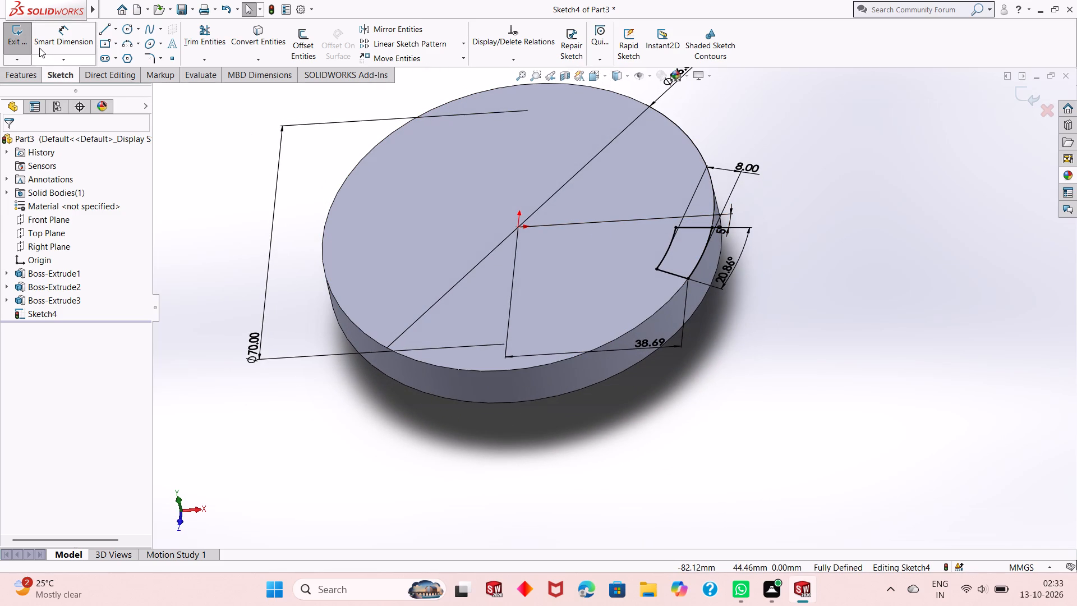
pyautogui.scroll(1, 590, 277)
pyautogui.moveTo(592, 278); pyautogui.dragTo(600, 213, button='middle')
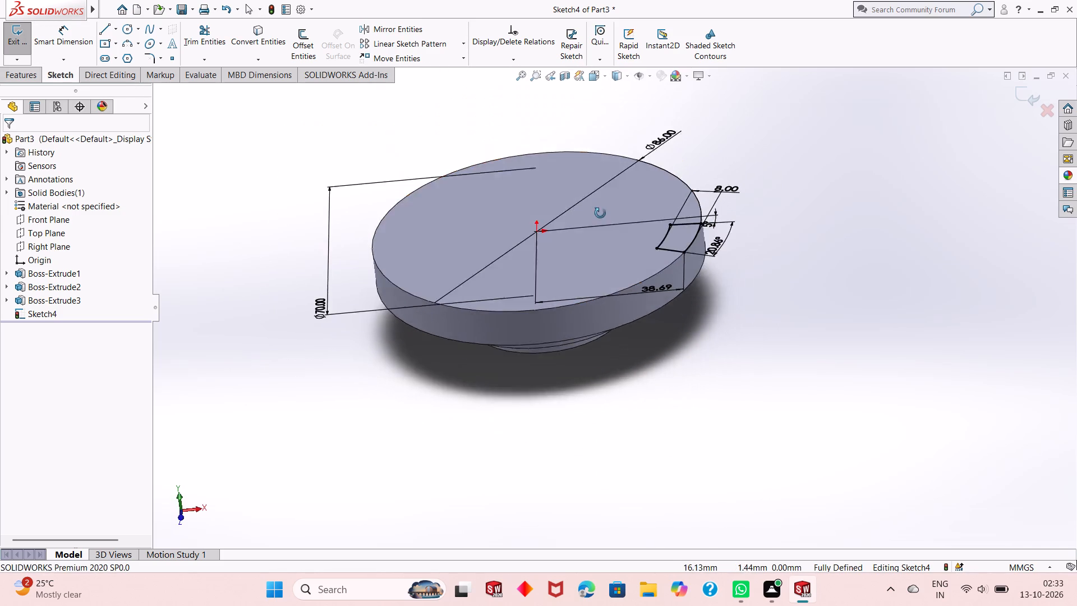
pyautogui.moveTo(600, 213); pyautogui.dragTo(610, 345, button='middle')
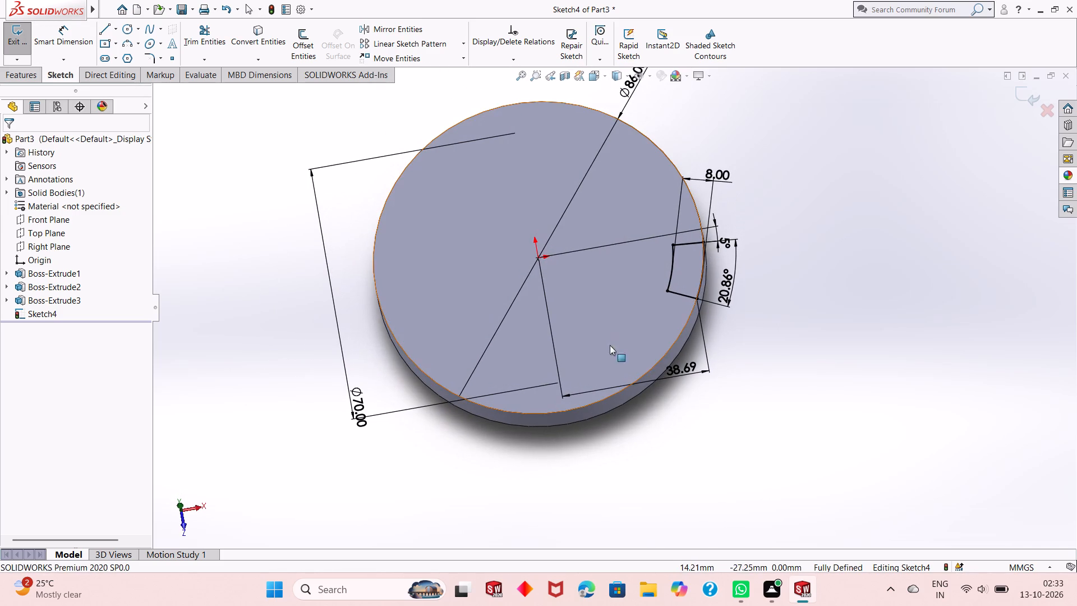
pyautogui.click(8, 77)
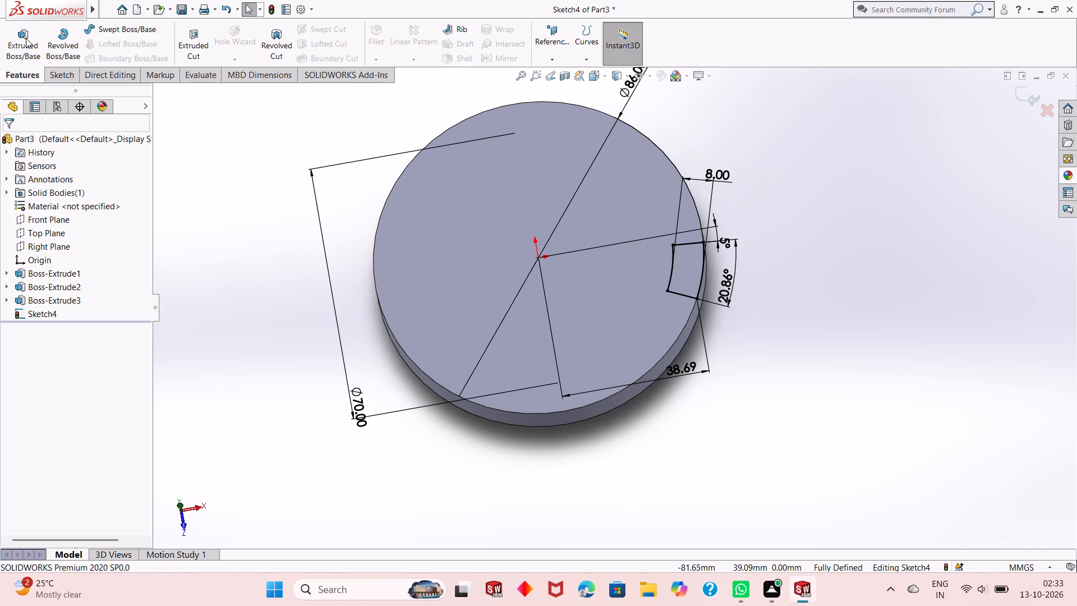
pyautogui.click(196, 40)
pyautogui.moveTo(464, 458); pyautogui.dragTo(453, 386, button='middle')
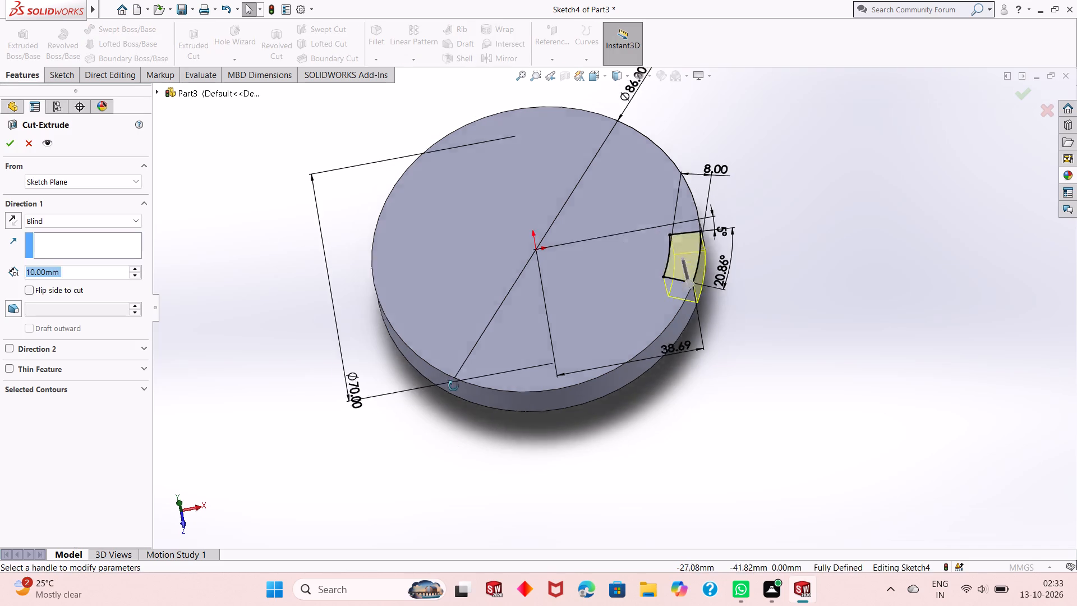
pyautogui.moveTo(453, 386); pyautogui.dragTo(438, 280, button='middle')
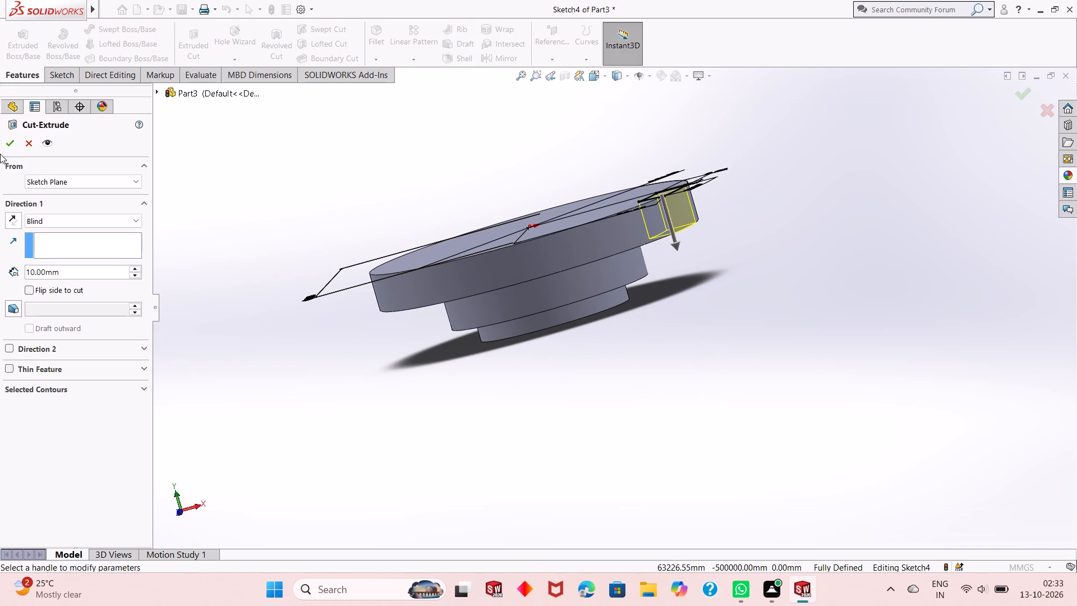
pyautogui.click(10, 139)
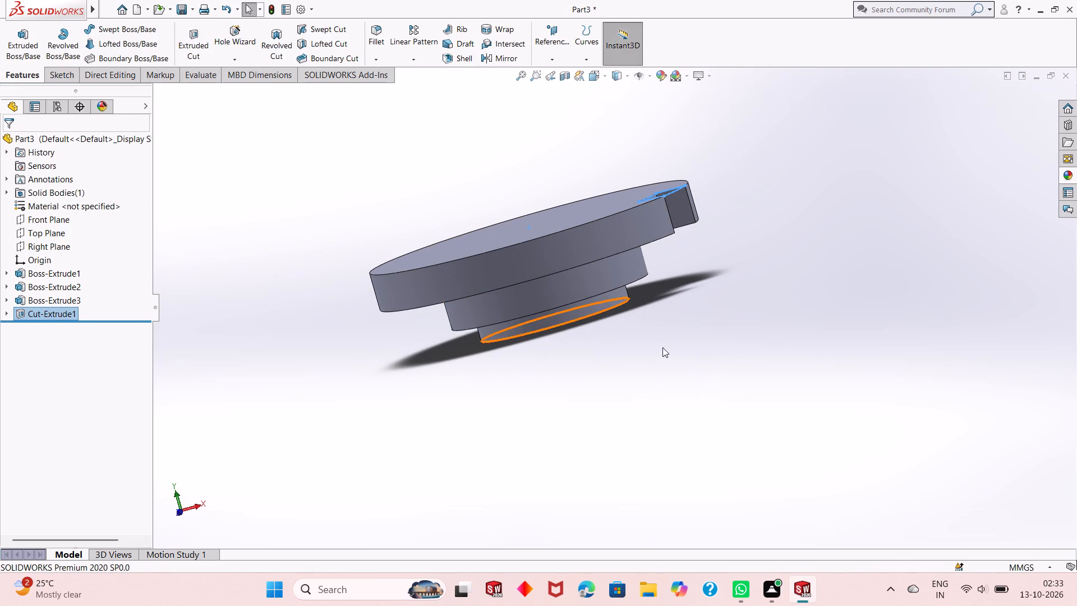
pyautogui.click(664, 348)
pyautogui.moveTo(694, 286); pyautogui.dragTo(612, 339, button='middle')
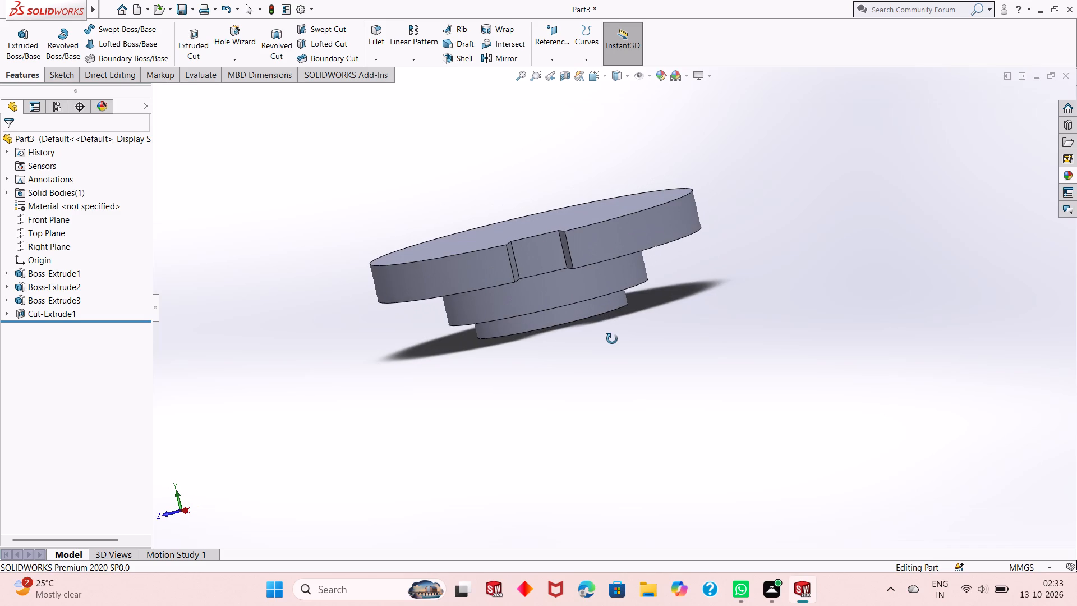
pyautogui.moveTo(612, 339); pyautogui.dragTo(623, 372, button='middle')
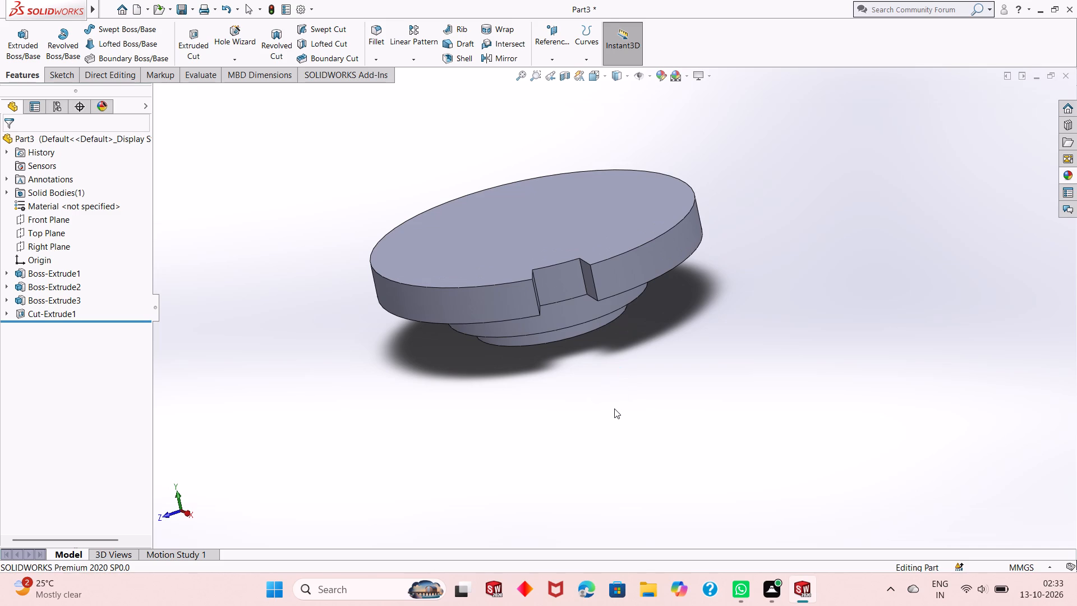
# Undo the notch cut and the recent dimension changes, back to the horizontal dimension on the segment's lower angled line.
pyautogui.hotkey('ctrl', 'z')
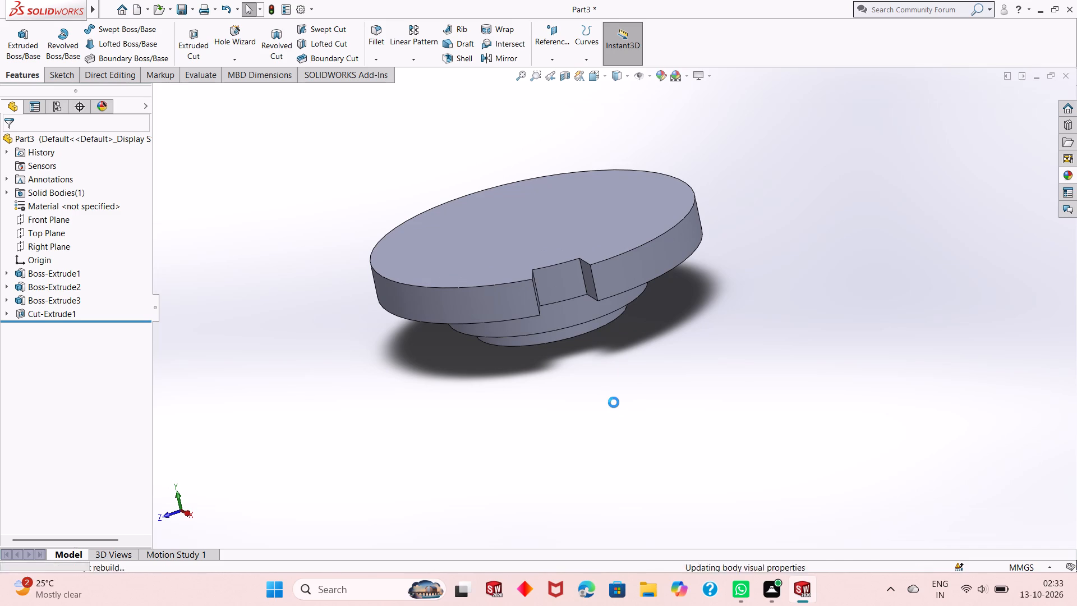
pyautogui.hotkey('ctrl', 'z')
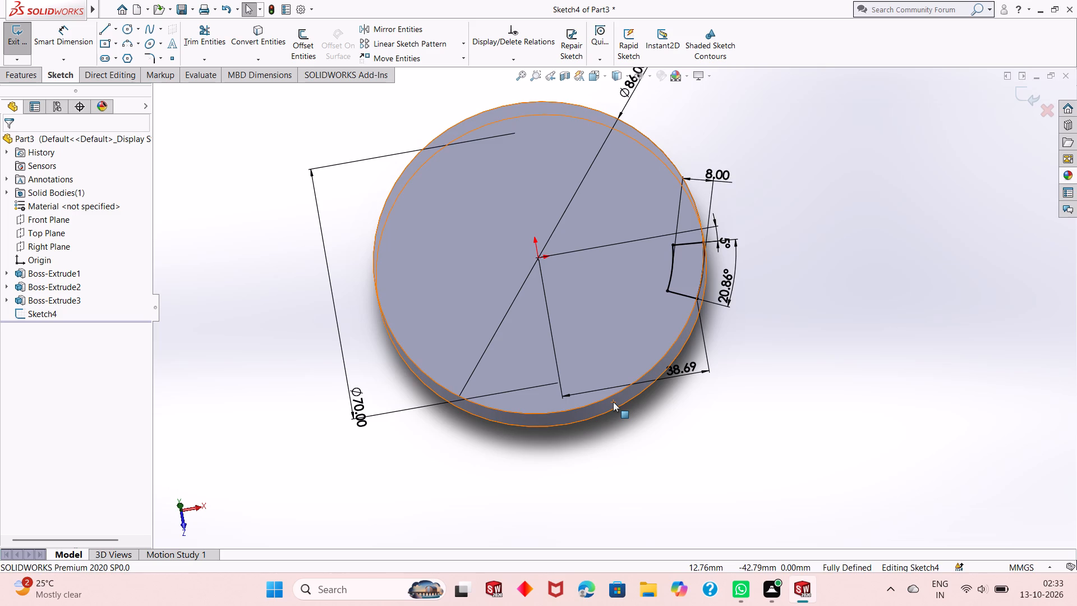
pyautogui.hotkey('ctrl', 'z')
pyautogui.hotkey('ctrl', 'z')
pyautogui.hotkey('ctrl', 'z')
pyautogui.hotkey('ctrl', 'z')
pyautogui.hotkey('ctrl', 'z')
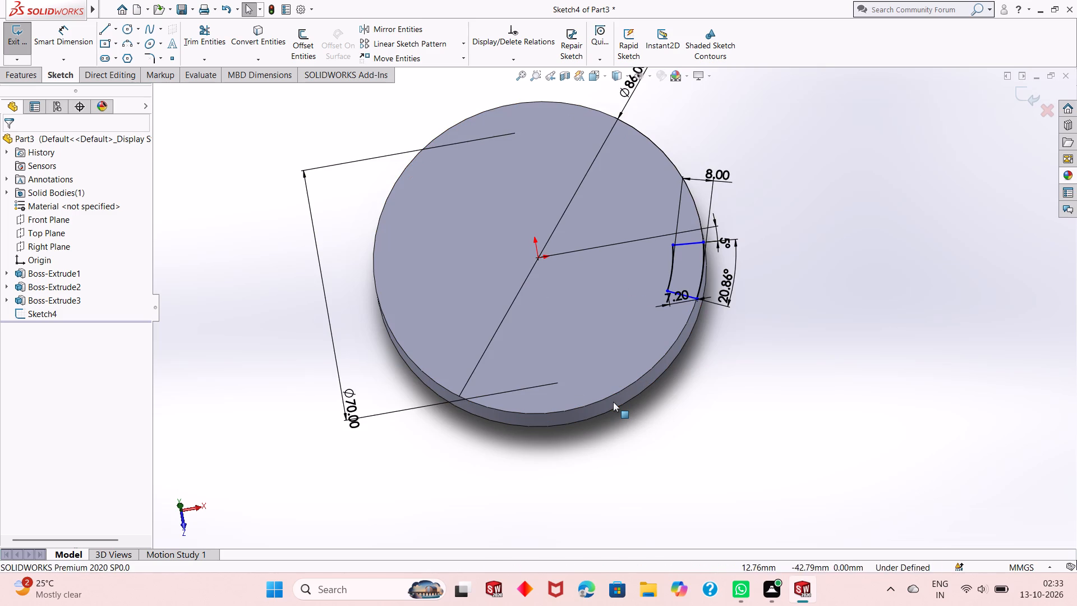
# Undo all remaining dimensions, trims, circles and angled lines of the rim segment until the flange-face sketch is empty.
pyautogui.hotkey('ctrl', 'z')
pyautogui.hotkey('ctrl', 'z')
pyautogui.hotkey('ctrl', 'z')
pyautogui.hotkey('ctrl', 'z')
pyautogui.hotkey('ctrl', 'z')
pyautogui.hotkey('ctrl', 'z')
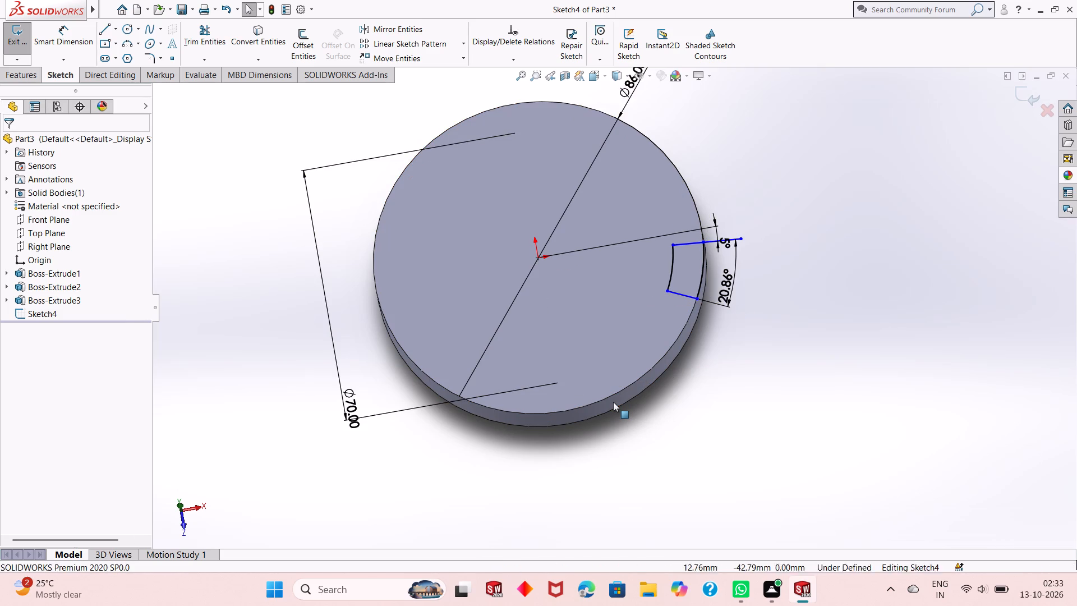
pyautogui.hotkey('ctrl', 'z')
pyautogui.hotkey('ctrl', 'z')
pyautogui.hotkey('ctrl', 'z')
pyautogui.hotkey('ctrl', 'z')
pyautogui.hotkey('ctrl', 'z')
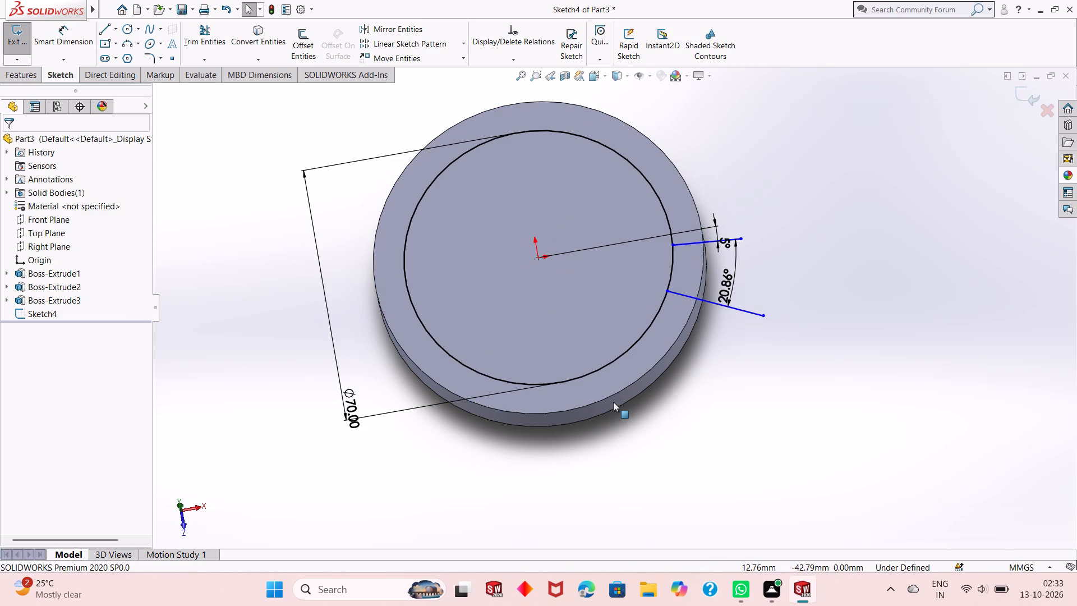
pyautogui.hotkey('ctrl', 'z')
pyautogui.hotkey('ctrl', 'z')
pyautogui.hotkey('ctrl', 'z')
pyautogui.hotkey('ctrl', 'z')
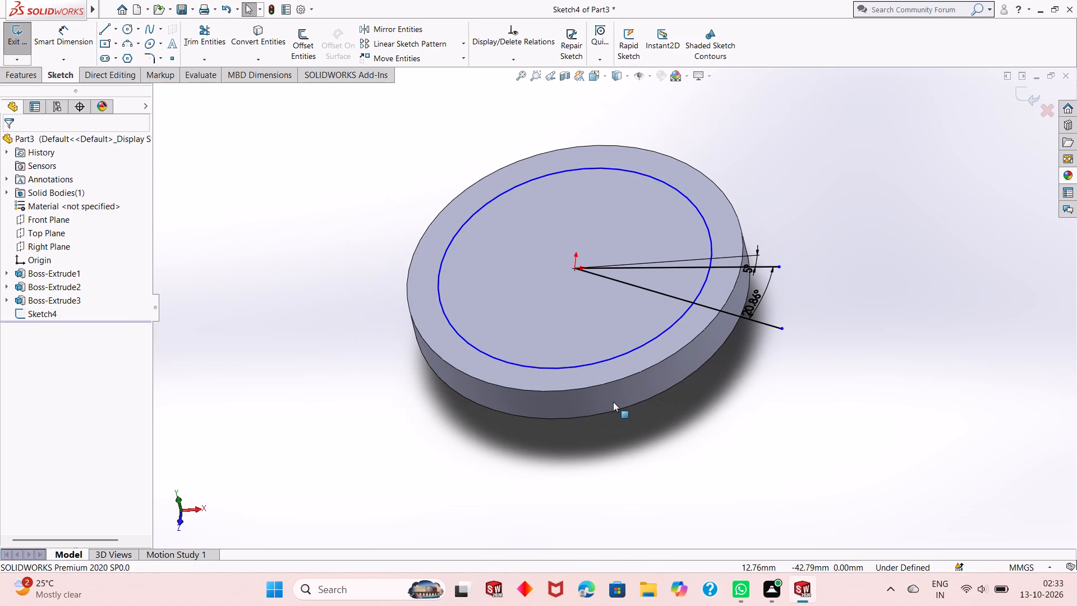
pyautogui.hotkey('ctrl', 'z')
pyautogui.hotkey('ctrl', 'z')
pyautogui.hotkey('ctrl', 'z')
pyautogui.hotkey('ctrl', 'z')
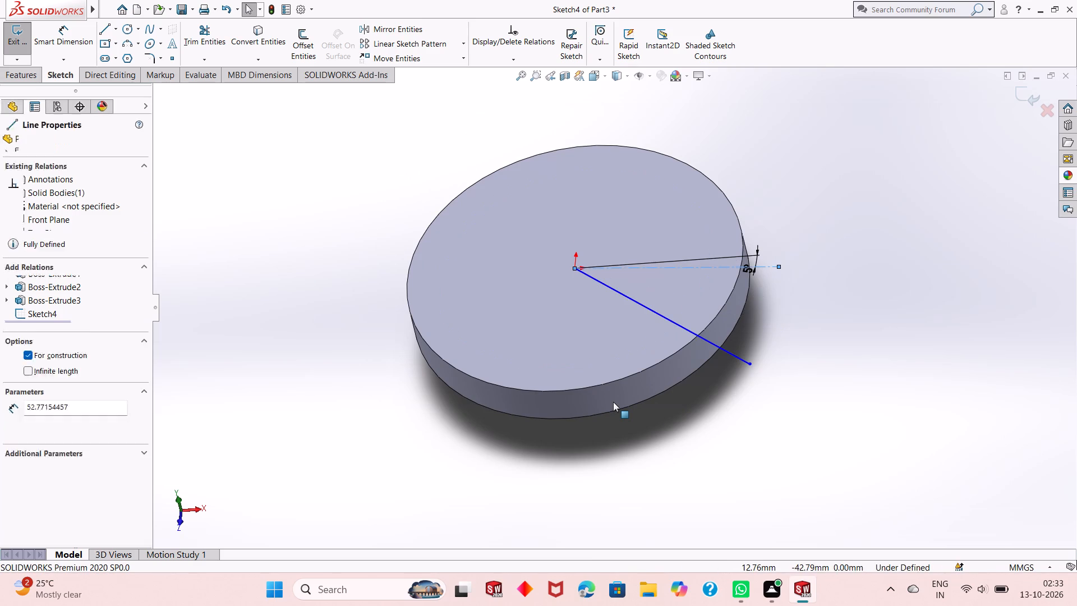
pyautogui.hotkey('ctrl', 'z')
pyautogui.hotkey('ctrl', 'z')
pyautogui.hotkey('ctrl', 'z')
pyautogui.hotkey('ctrl', 'z')
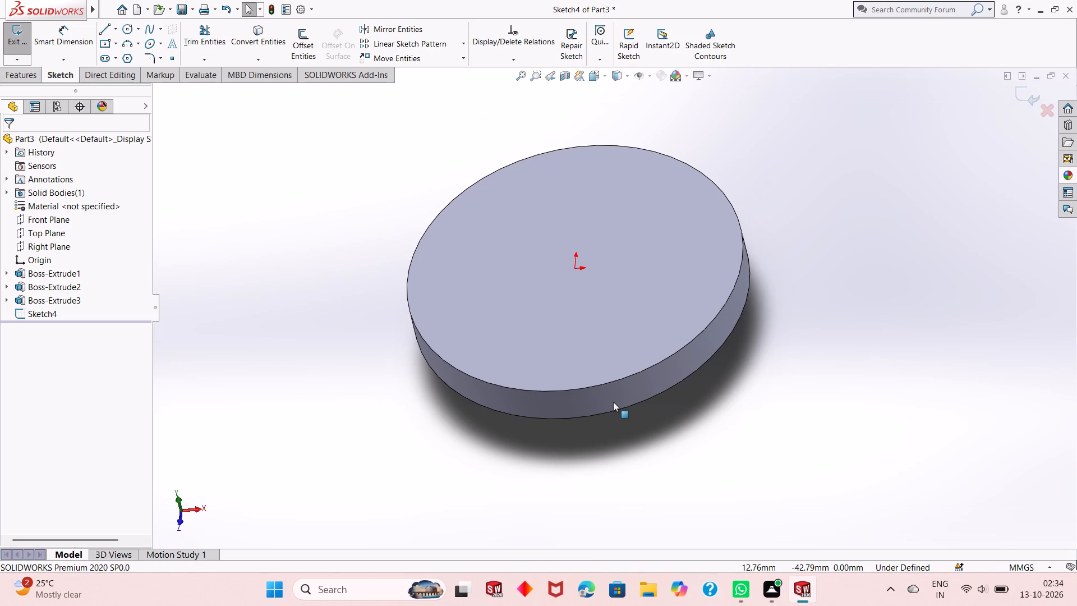
# Sketch a circle of 35 mm radius centred on the origin of the flange face.
pyautogui.hotkey('ctrl', '8')
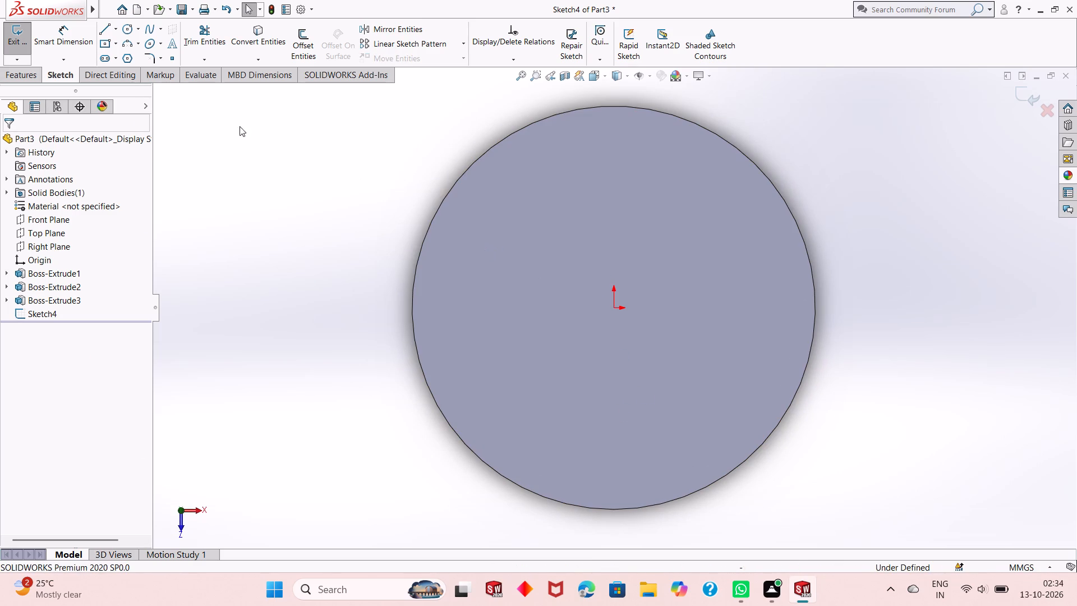
pyautogui.click(127, 25)
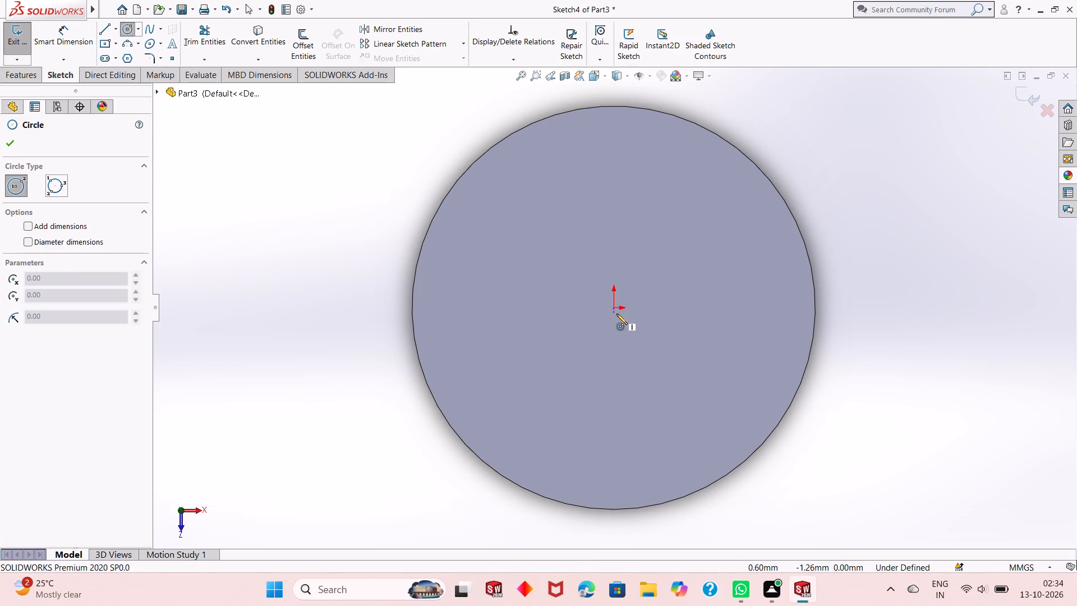
pyautogui.click(612, 308)
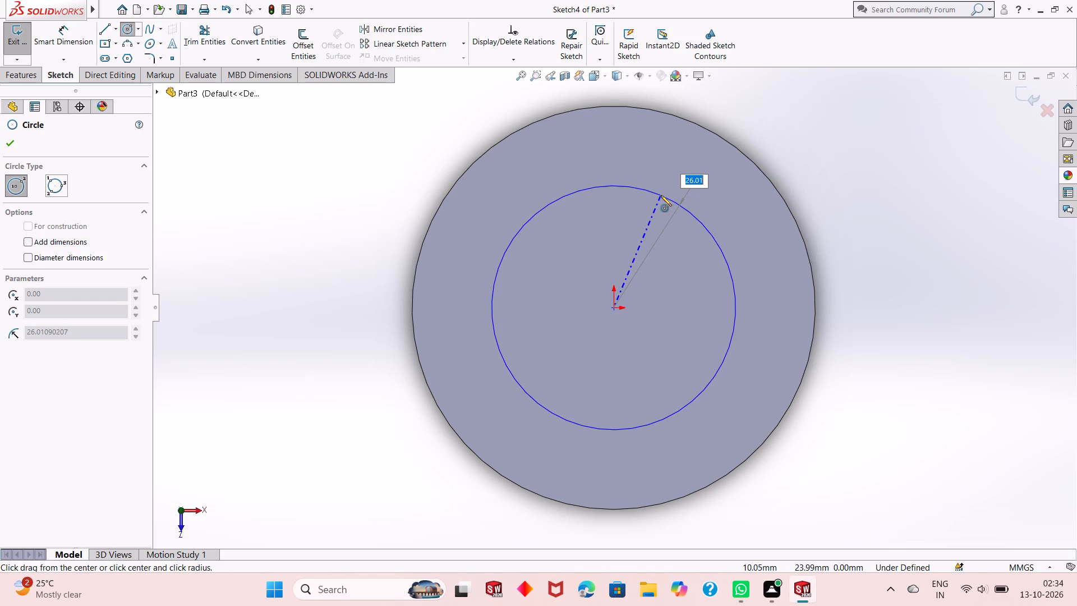
pyautogui.write('35')
pyautogui.press('Return')
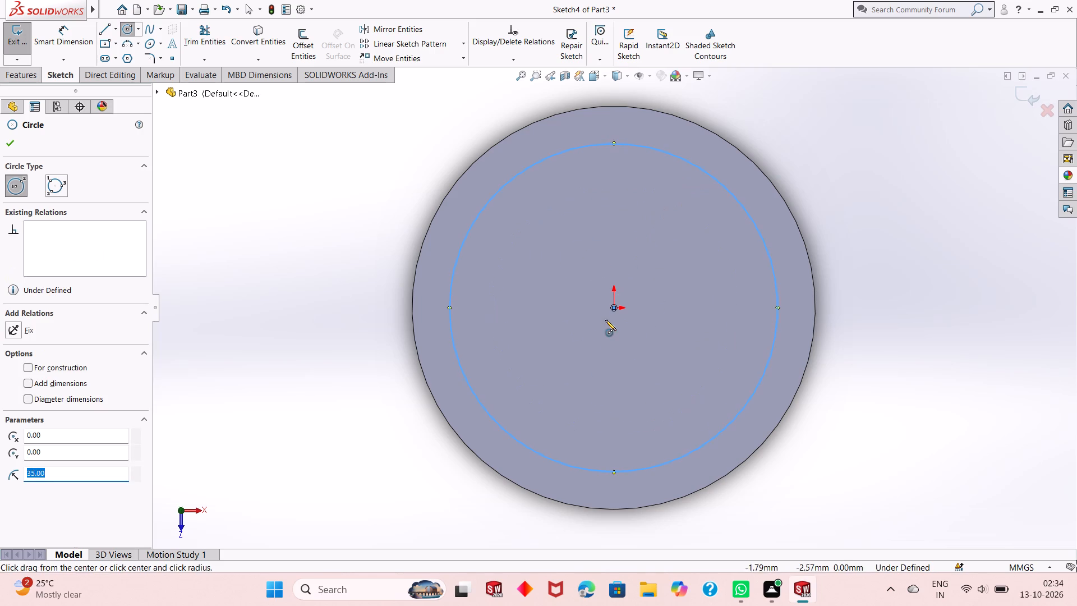
# Sketch a second circle of 43 mm radius from the origin out to the flange's outer edge.
pyautogui.click(614, 307)
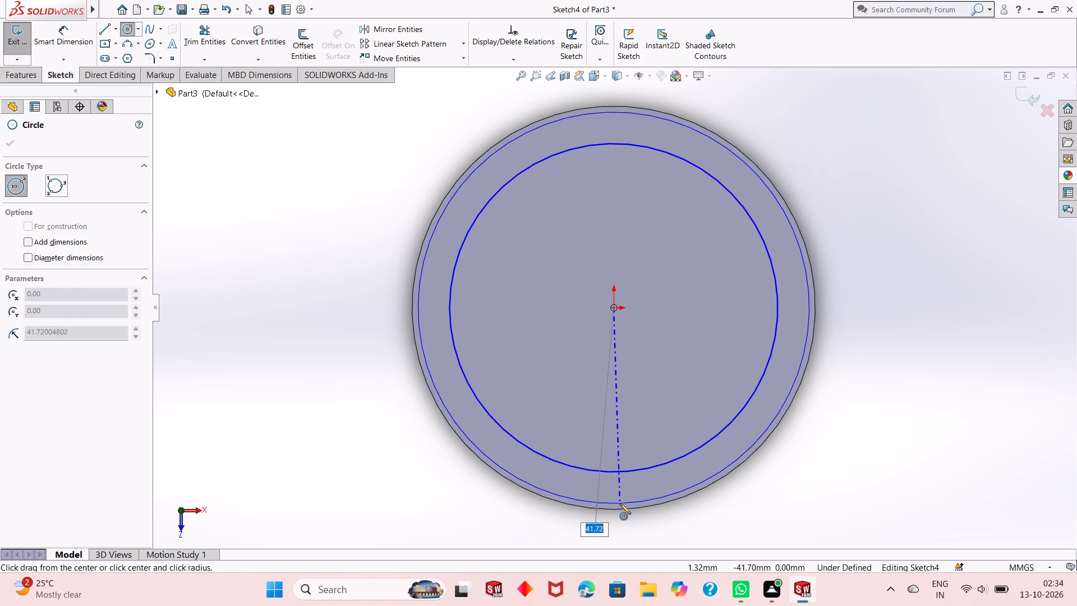
pyautogui.click(607, 510)
pyautogui.rightClick(359, 396)
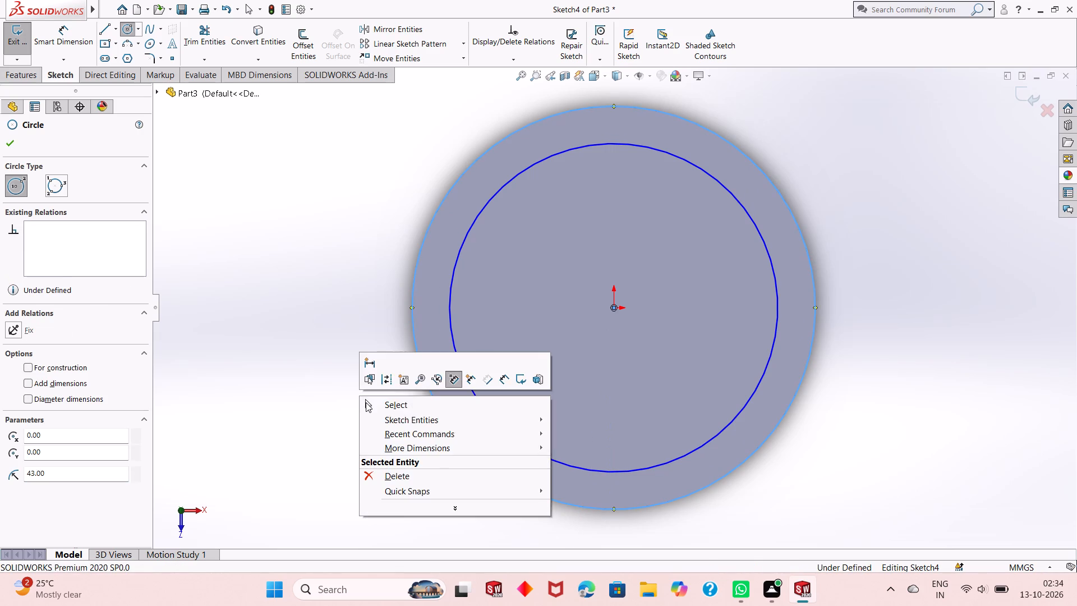
pyautogui.click(366, 402)
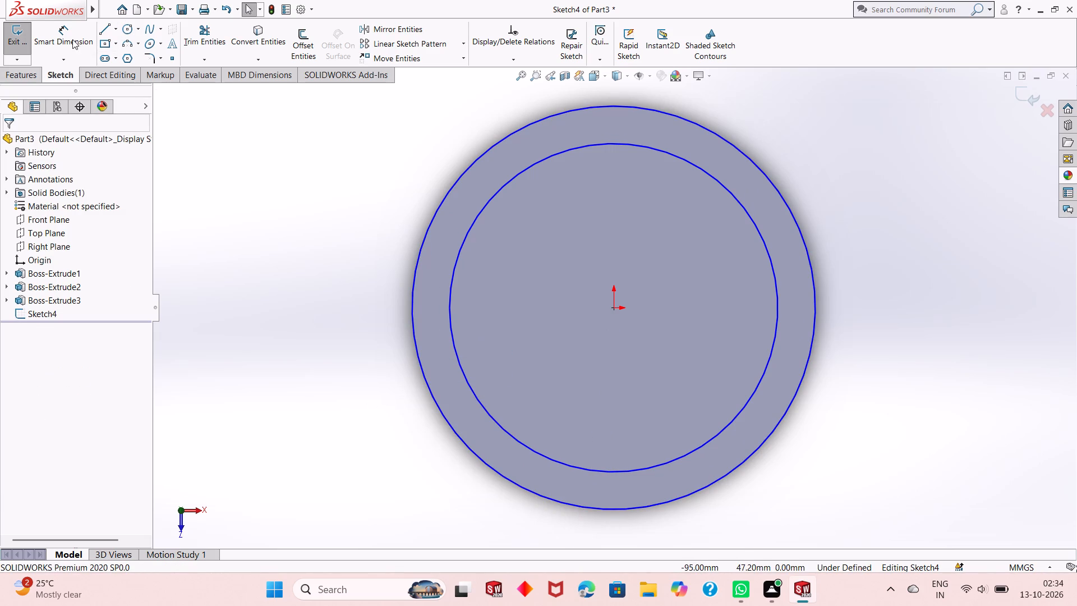
# Dimension the inner circle's diameter at 70 mm.
pyautogui.click(72, 39)
pyautogui.click(448, 309)
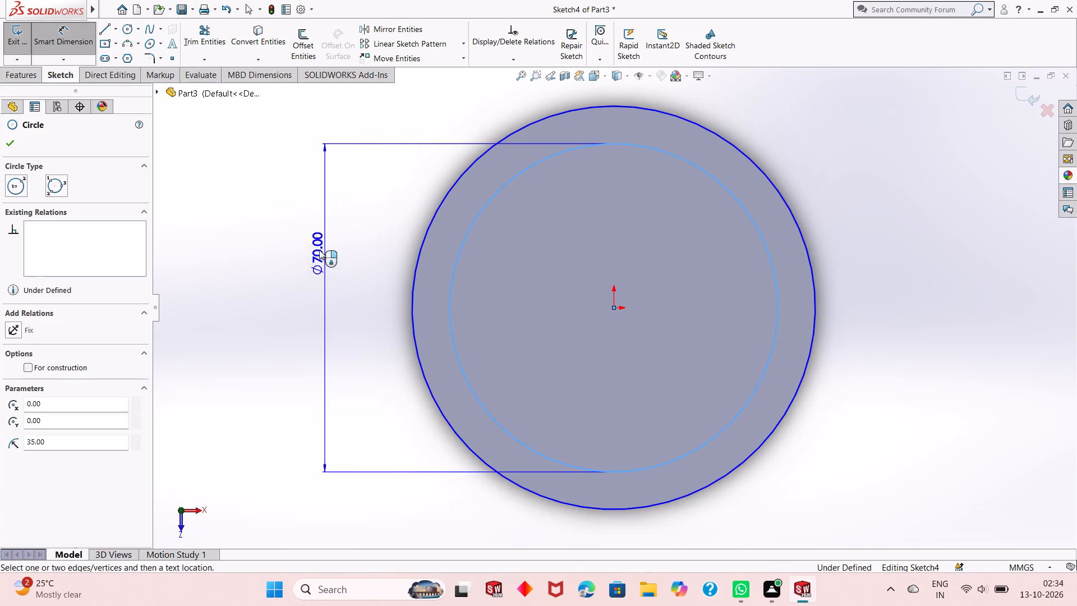
pyautogui.click(378, 122)
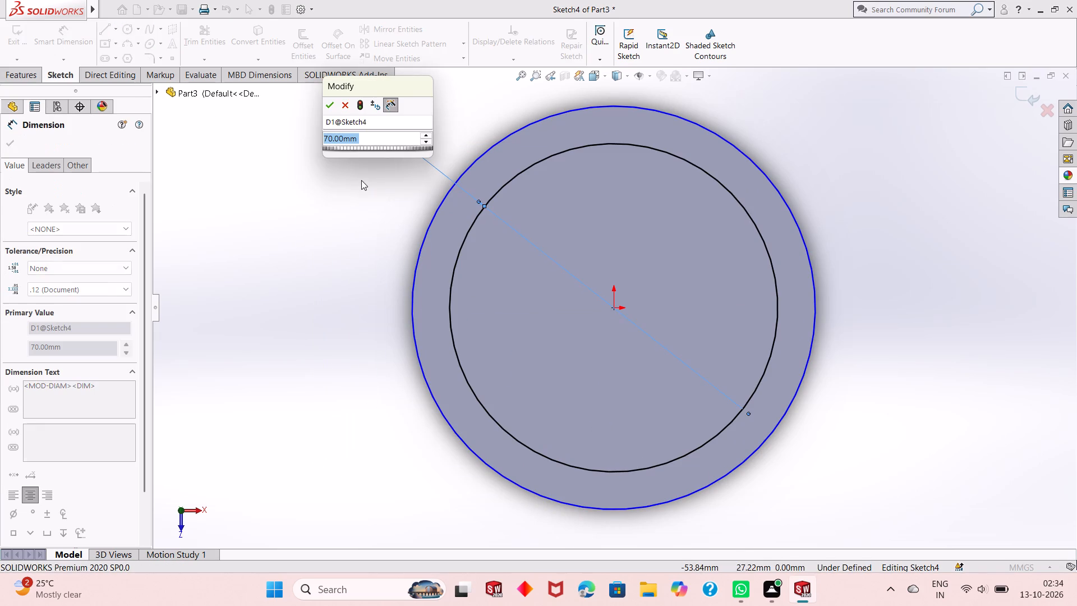
pyautogui.click(333, 106)
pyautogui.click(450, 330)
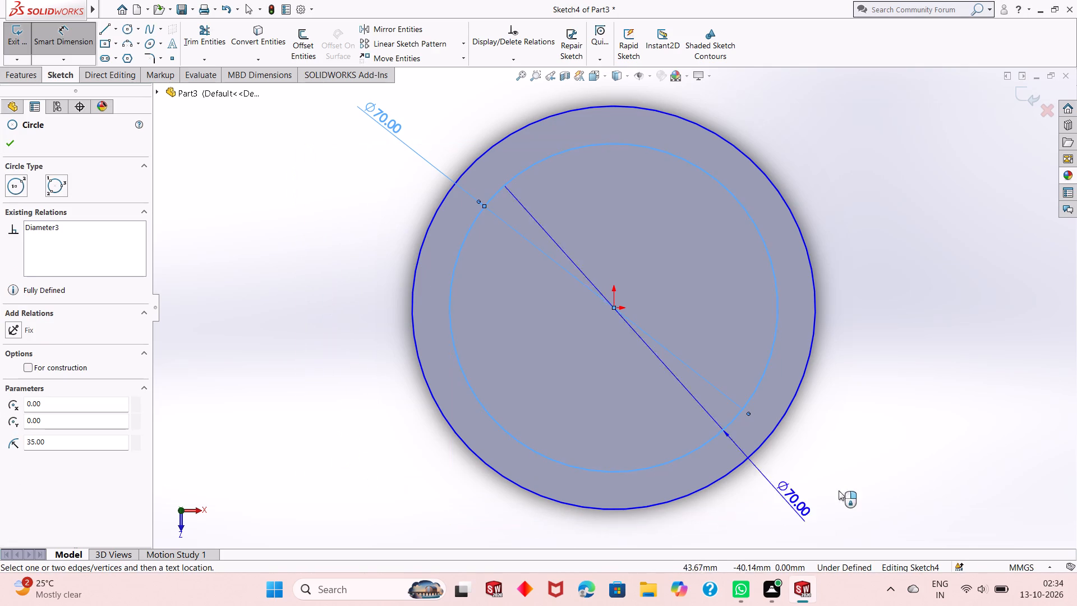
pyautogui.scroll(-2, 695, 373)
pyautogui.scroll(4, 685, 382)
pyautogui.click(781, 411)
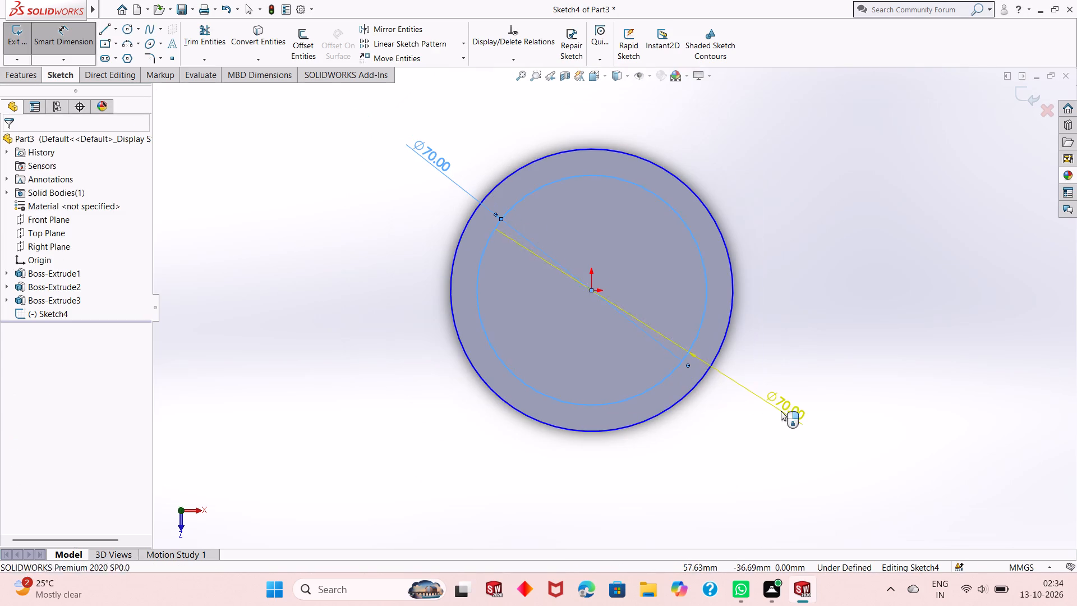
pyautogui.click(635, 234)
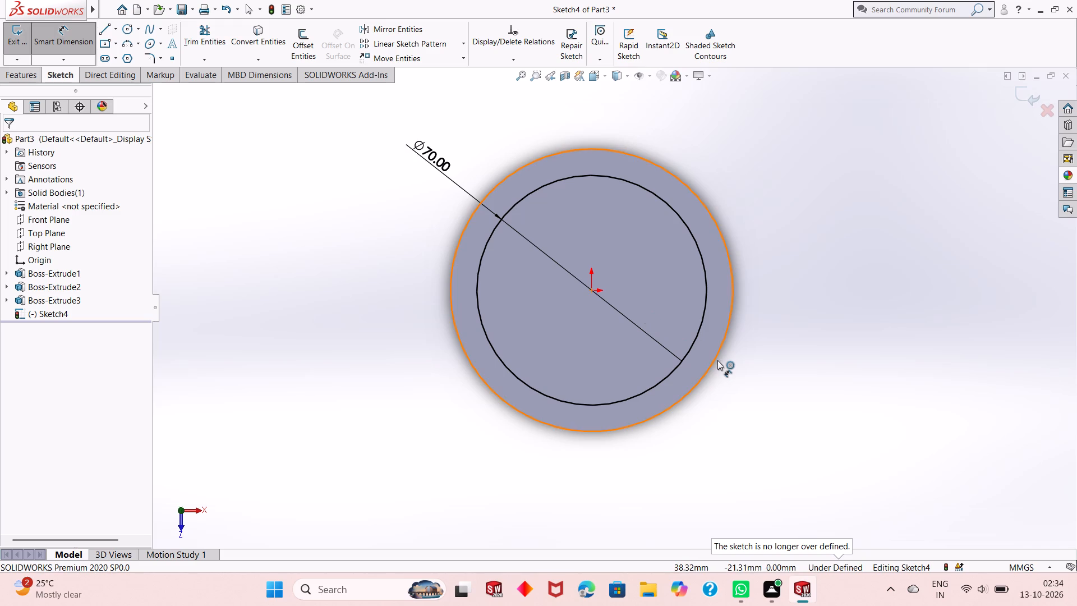
# Dimension the outer circle's diameter at 86 mm.
pyautogui.click(718, 361)
pyautogui.click(734, 288)
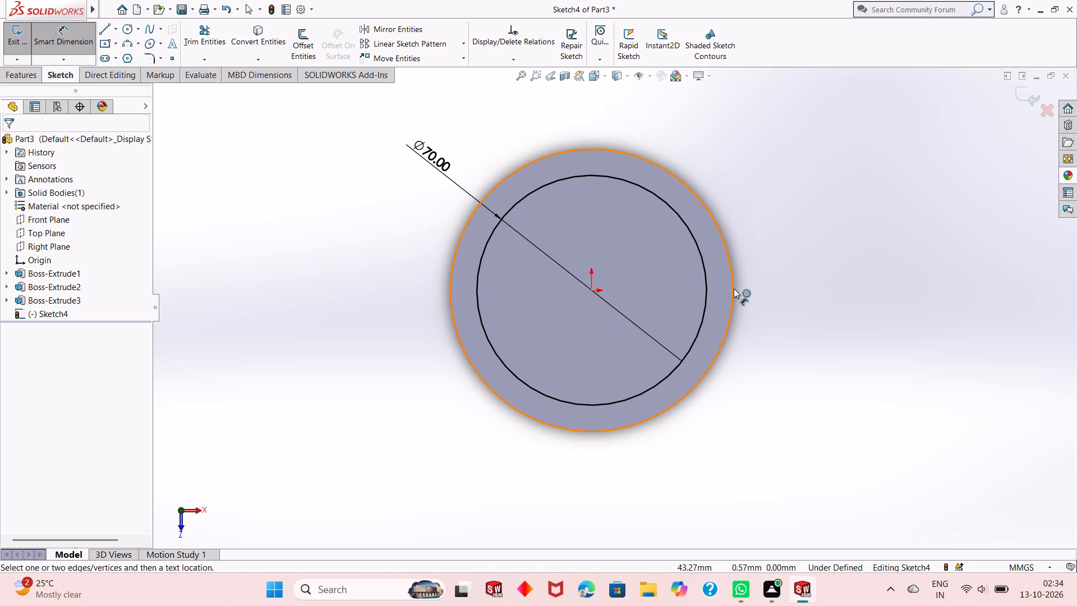
pyautogui.click(793, 438)
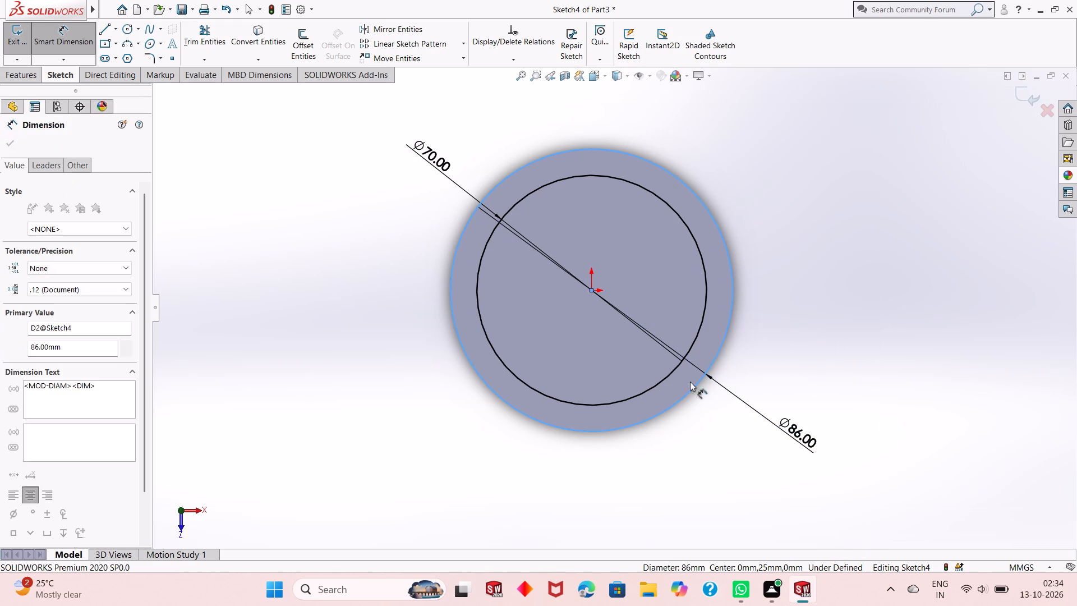
pyautogui.click(740, 421)
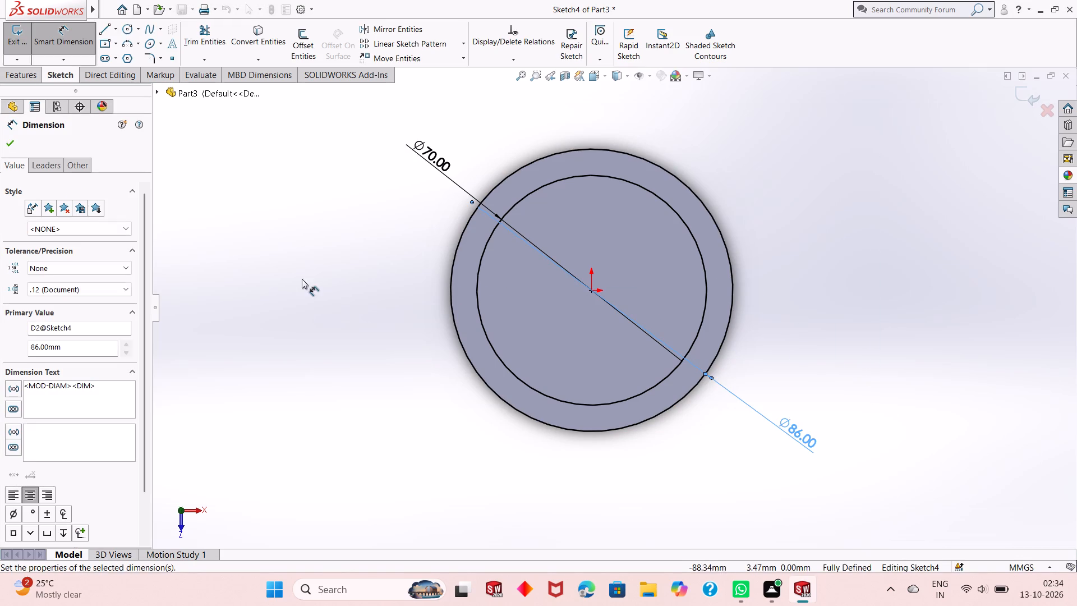
pyautogui.rightClick(302, 279)
pyautogui.click(325, 311)
pyautogui.scroll(-1, 503, 321)
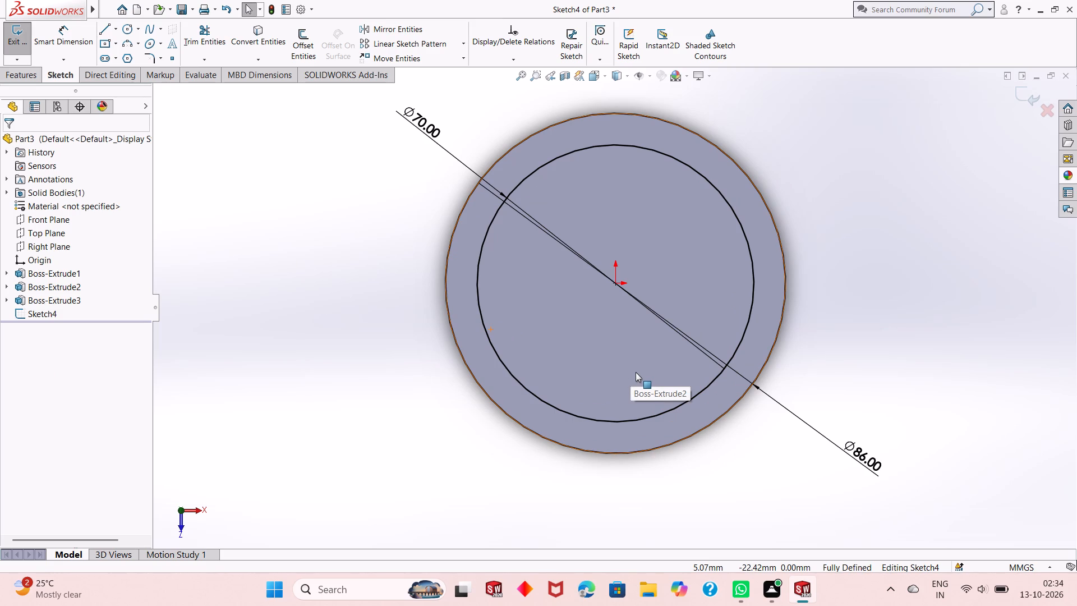
# Sketch a vertical 43 mm centerline from the origin down to the bottom of the outer circle.
pyautogui.click(113, 30)
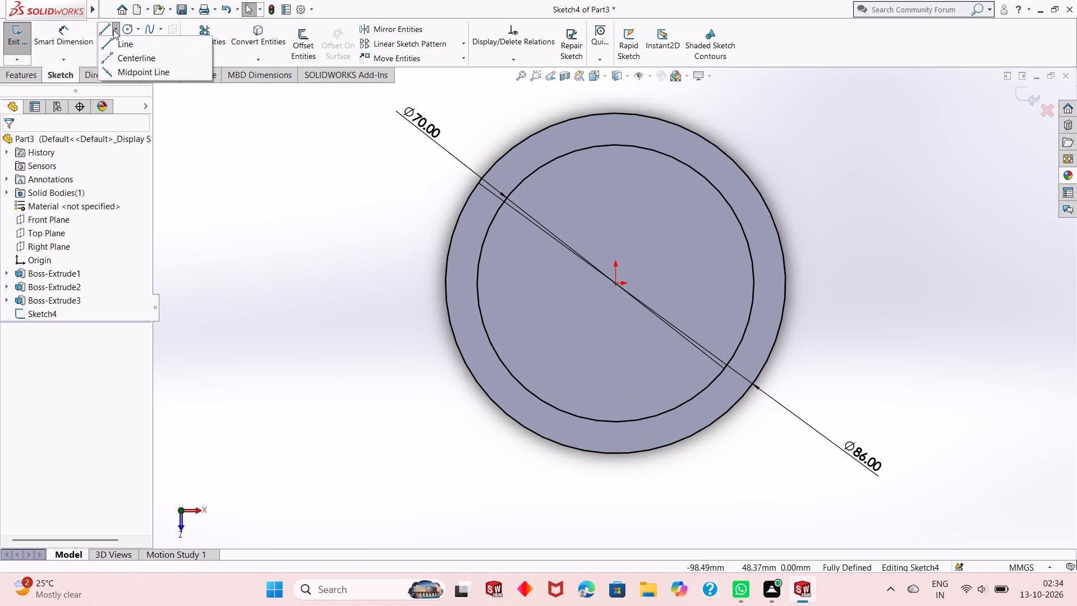
pyautogui.click(112, 49)
pyautogui.click(114, 30)
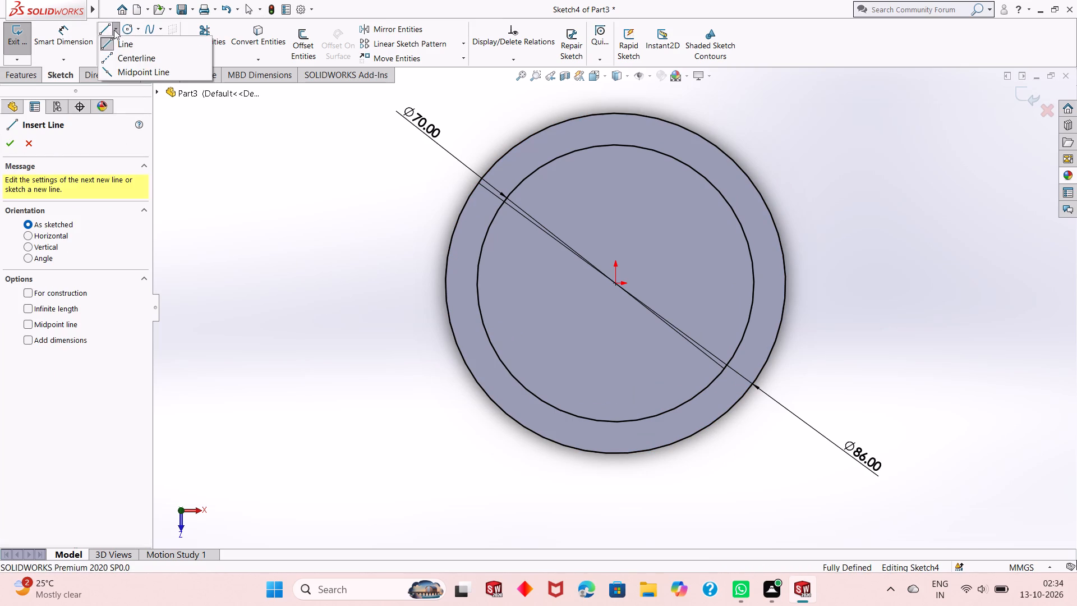
pyautogui.click(119, 52)
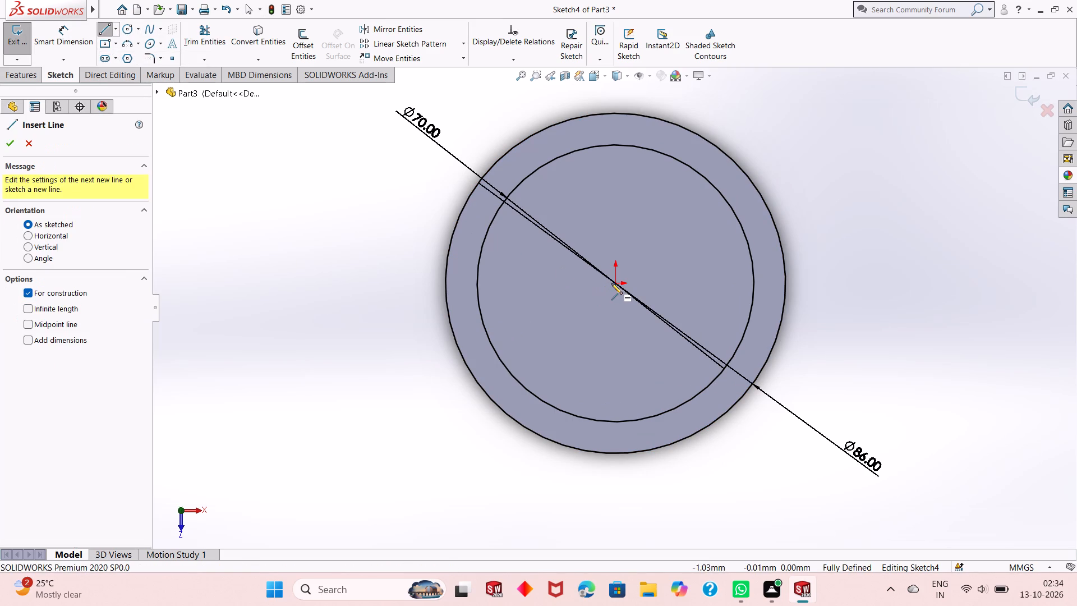
pyautogui.click(616, 283)
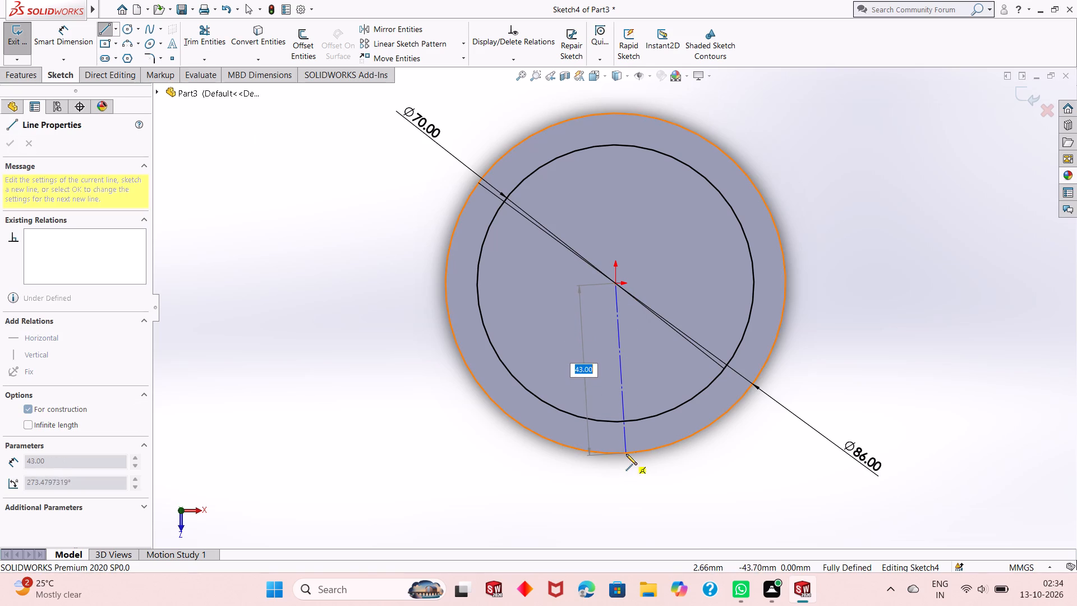
pyautogui.click(613, 454)
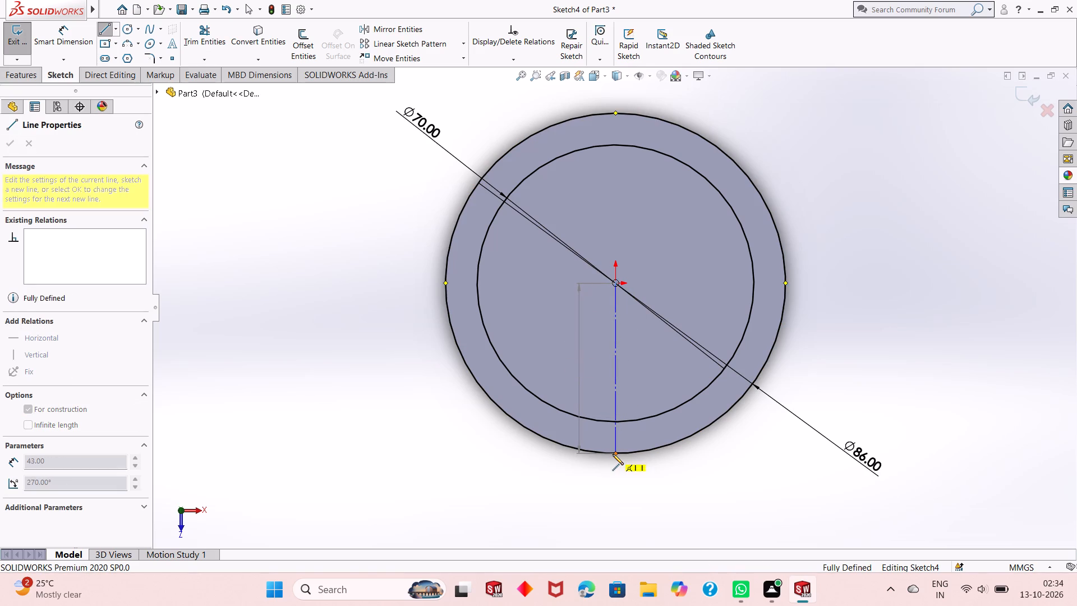
pyautogui.rightClick(317, 374)
pyautogui.click(344, 385)
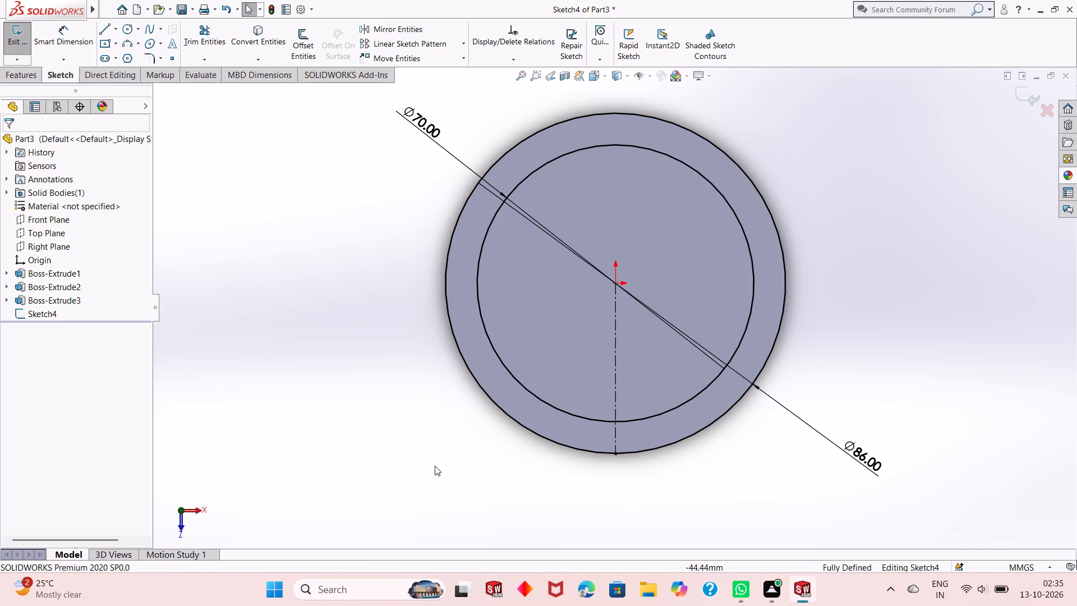
# Sketch a line about 50 mm long from the origin, sloping down left of the centerline past the outer circle.
pyautogui.click(105, 28)
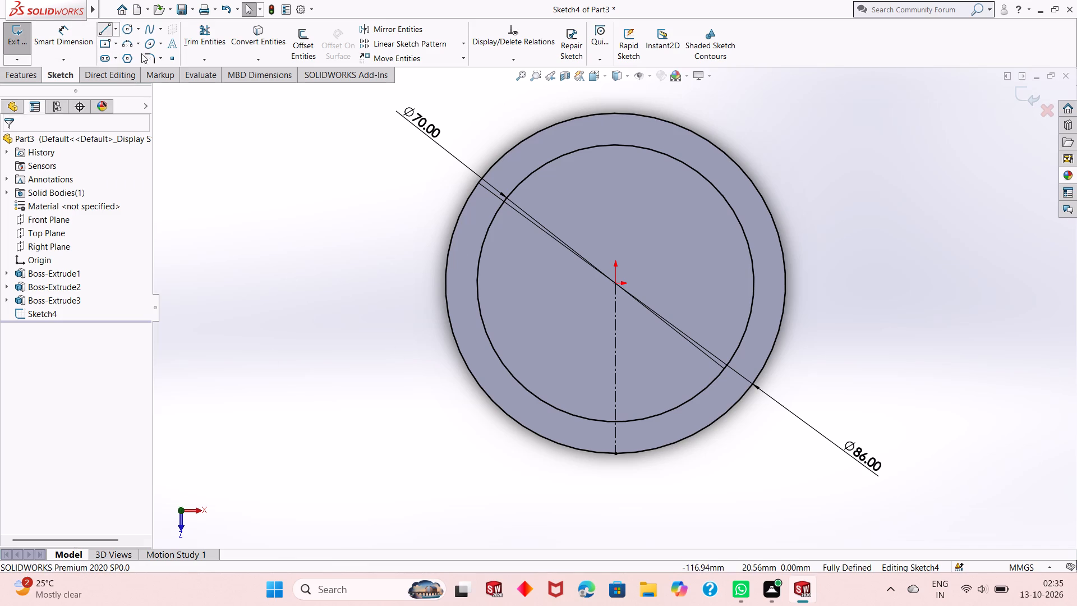
pyautogui.click(619, 282)
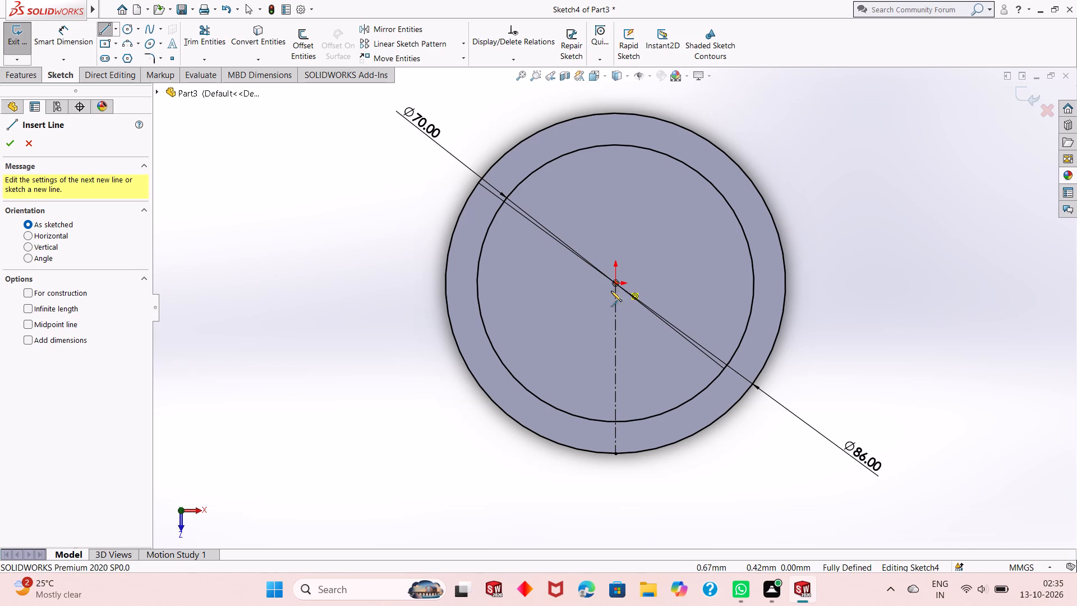
pyautogui.click(545, 467)
pyautogui.rightClick(546, 470)
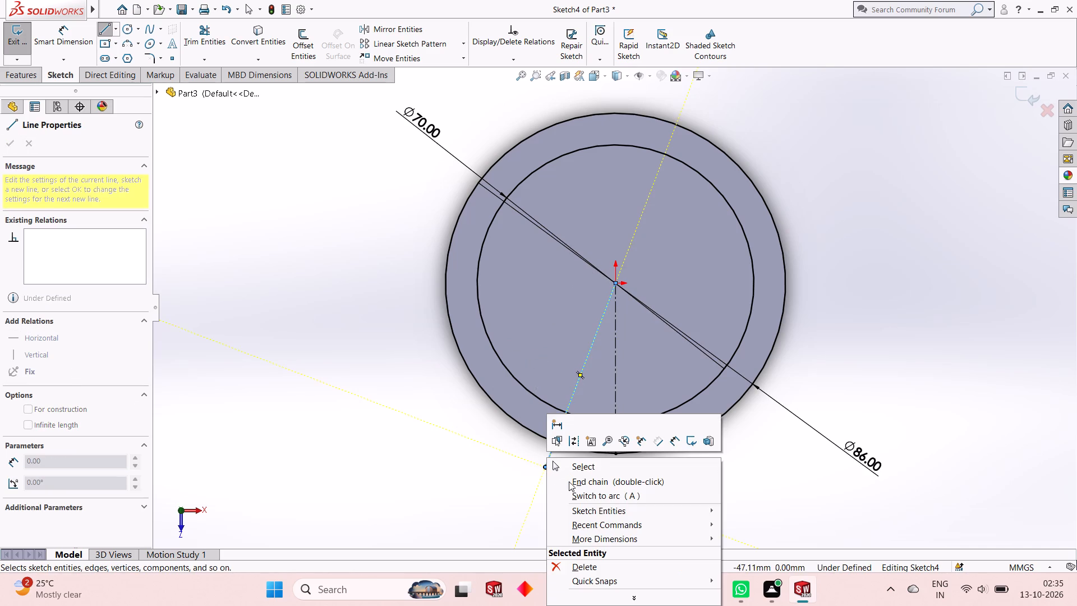
pyautogui.click(585, 469)
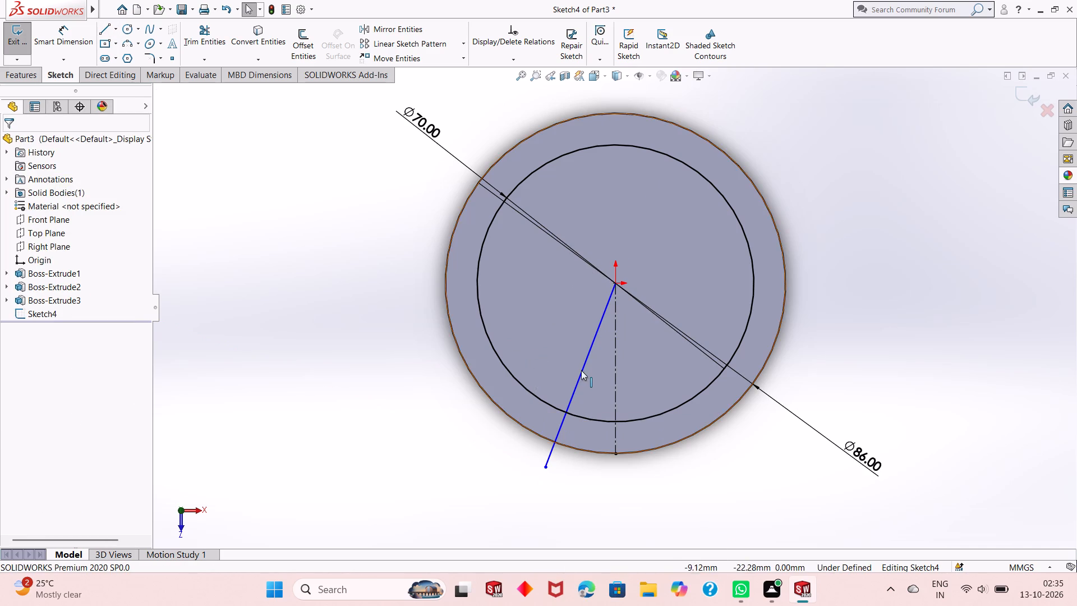
# Sketch a second line about 49 mm long from the origin, sloping down right of the centerline past the outer circle.
pyautogui.rightClick(282, 175)
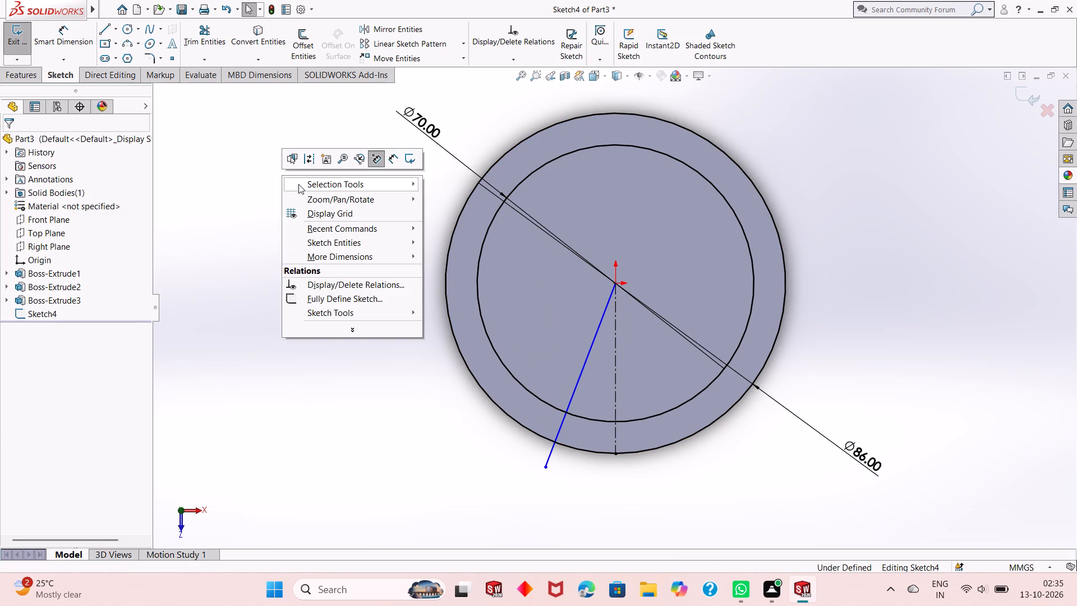
pyautogui.click(113, 35)
pyautogui.click(111, 33)
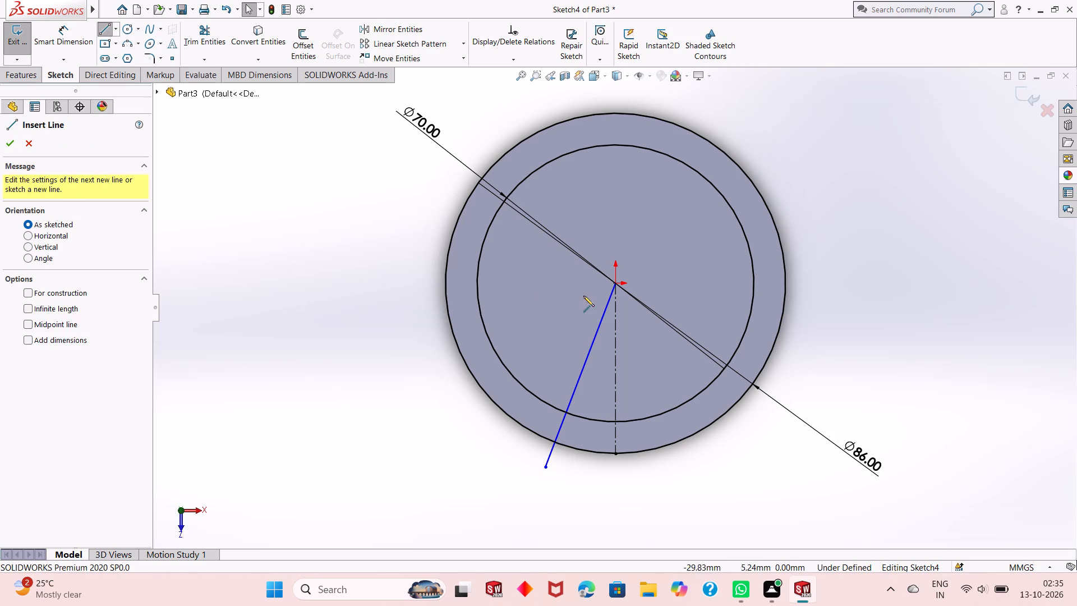
pyautogui.click(615, 280)
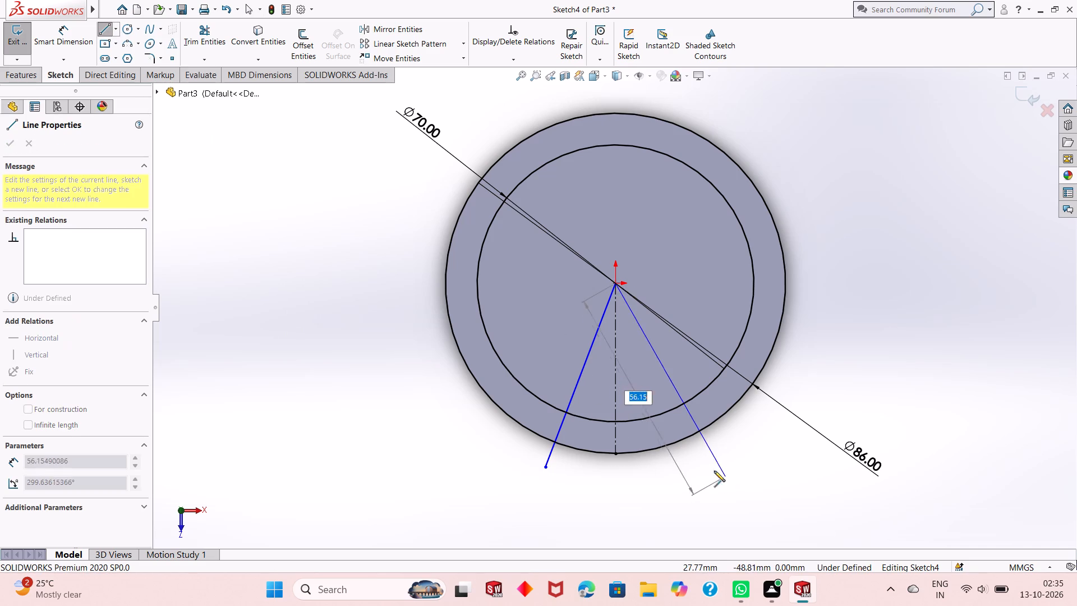
pyautogui.click(693, 461)
pyautogui.rightClick(827, 356)
pyautogui.click(840, 365)
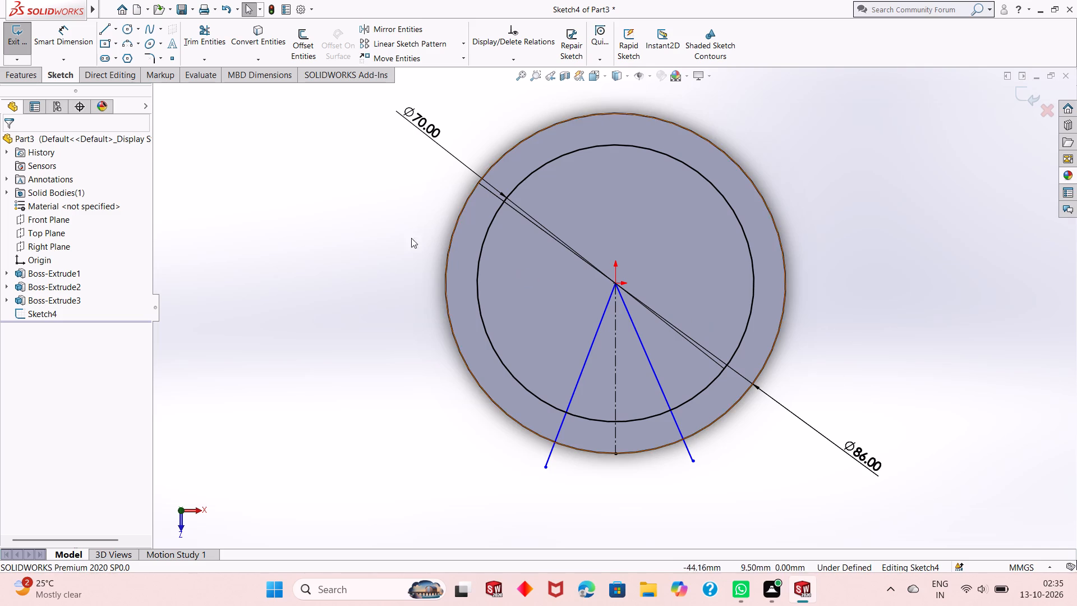
# Dimension the angle between the left sloping line and the centerline as 20.86/2, giving 10.43°.
pyautogui.click(73, 36)
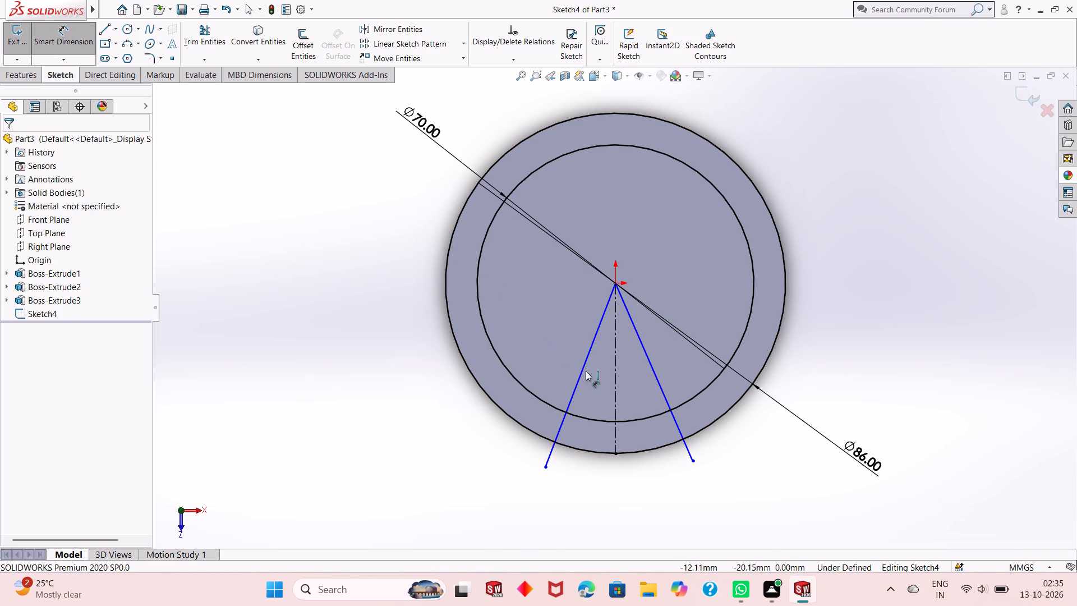
pyautogui.click(585, 367)
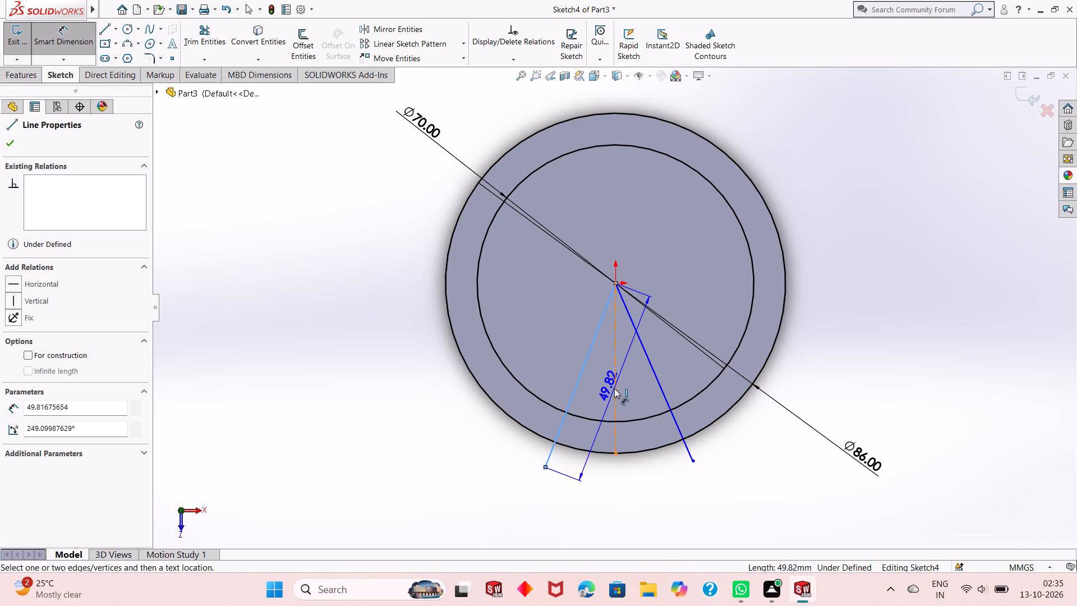
pyautogui.click(615, 389)
pyautogui.click(596, 470)
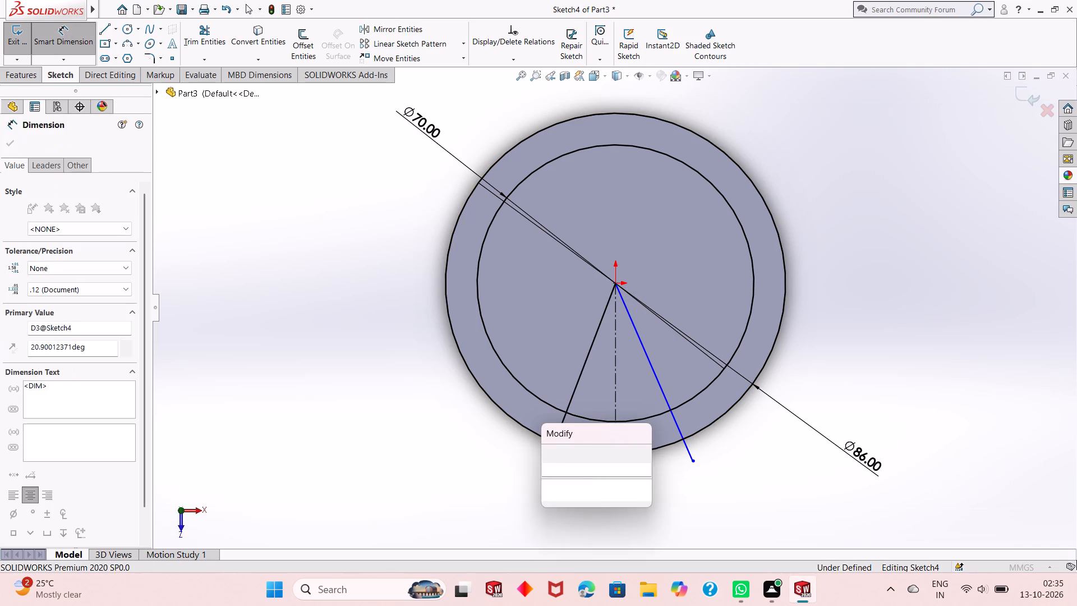
pyautogui.write('20.86')
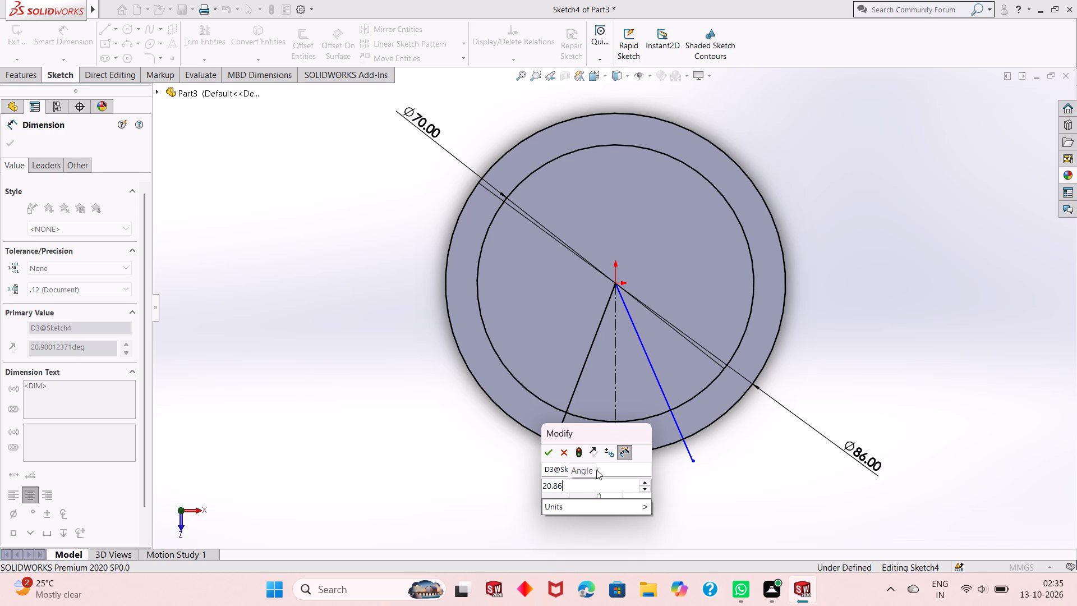
pyautogui.write('/2')
pyautogui.press('Return')
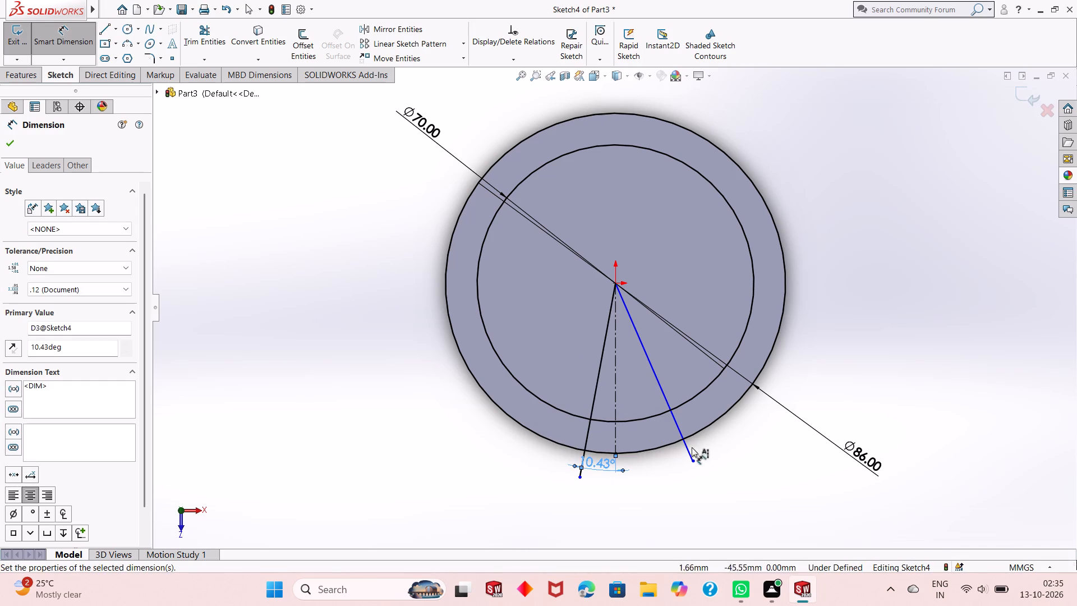
# Dimension the angle between the right sloping line and the centerline as 20.86/2, giving 10.43°.
pyautogui.click(676, 419)
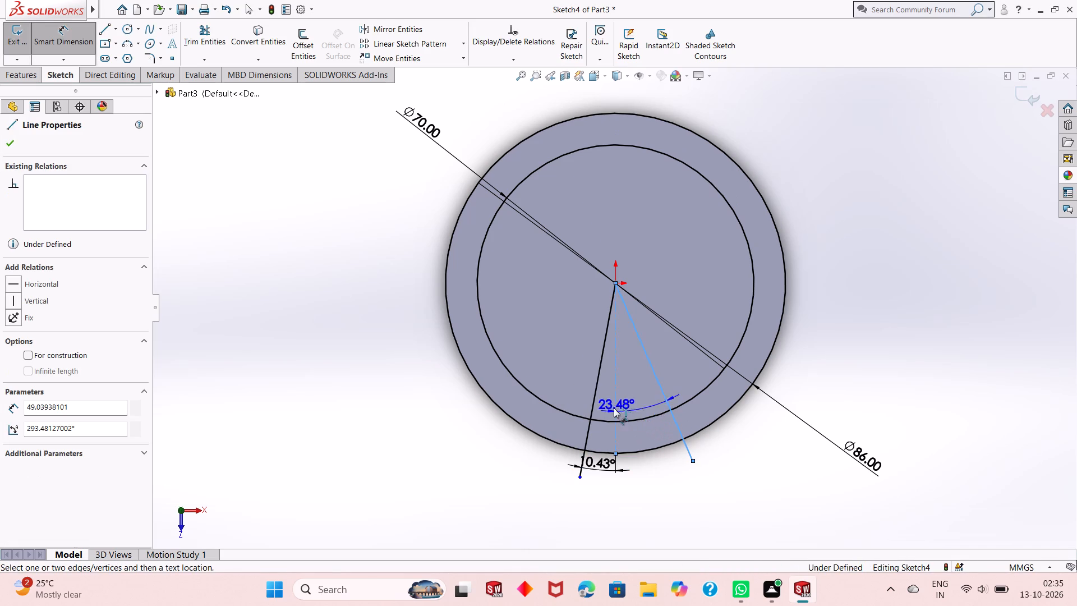
pyautogui.click(664, 462)
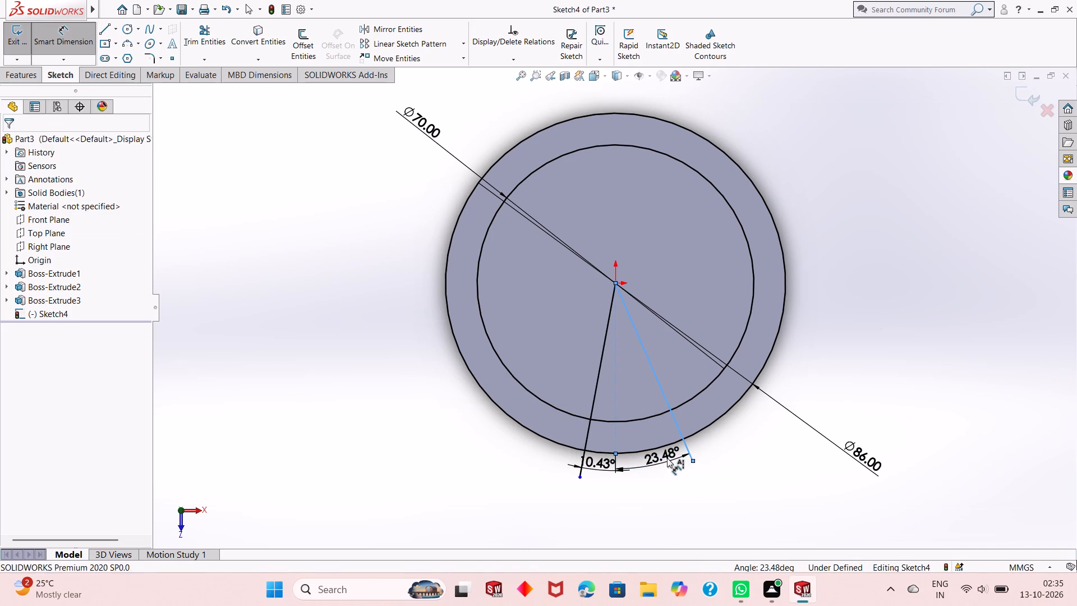
pyautogui.write('20.5')
pyautogui.press('BackSpace')
pyautogui.write('89')
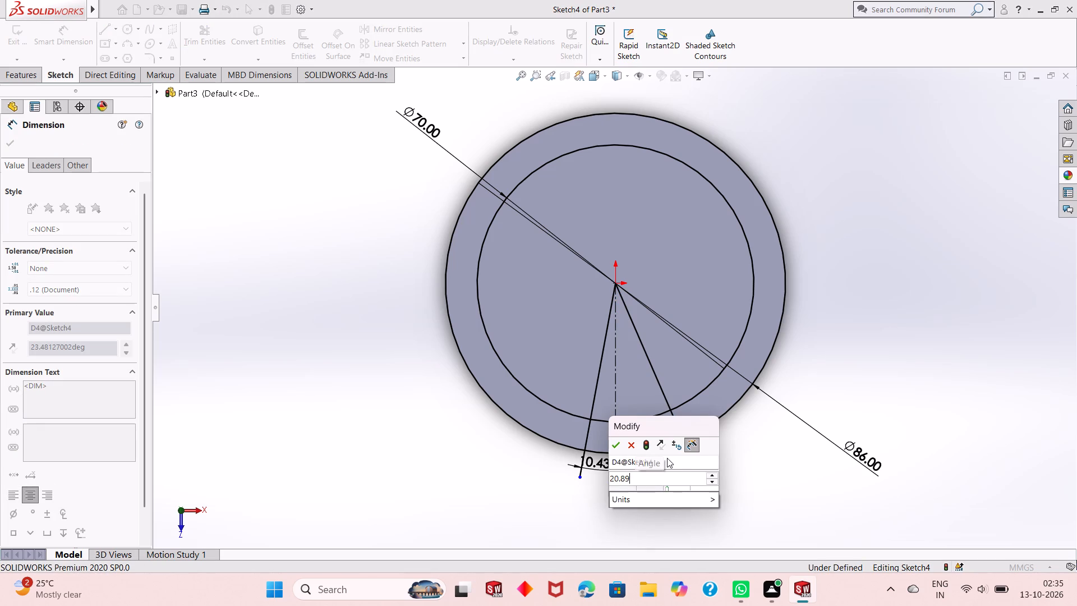
pyautogui.press('BackSpace')
pyautogui.write('6/2')
pyautogui.press('Return')
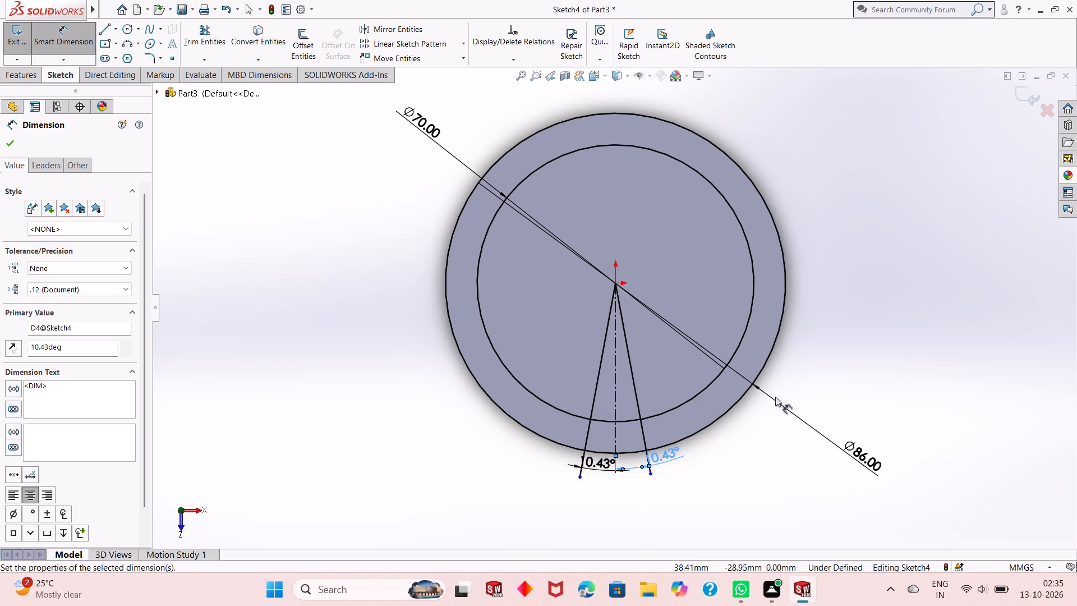
pyautogui.rightClick(845, 373)
pyautogui.click(888, 410)
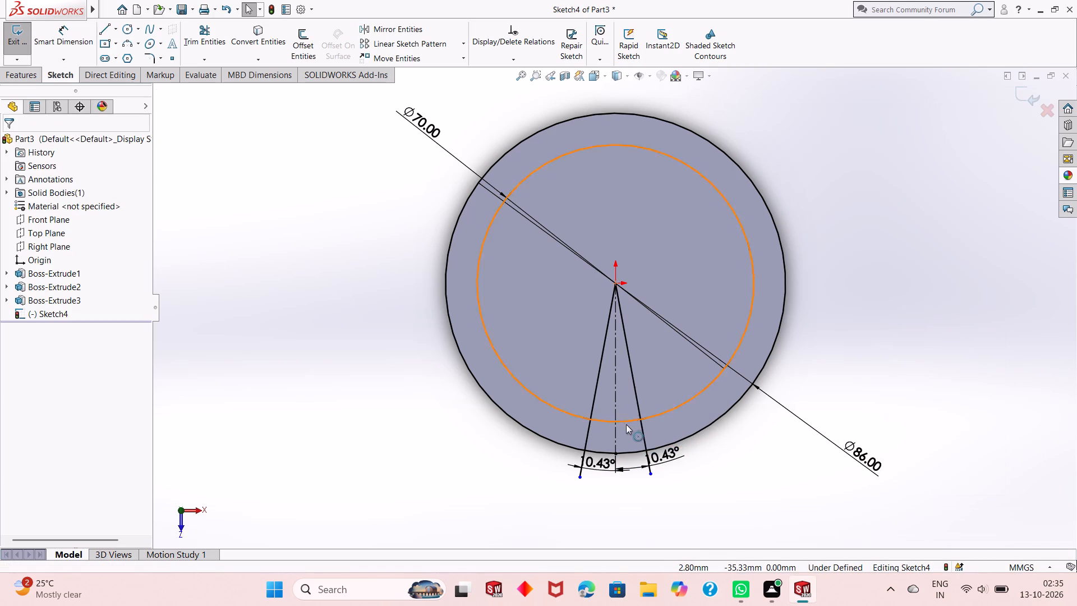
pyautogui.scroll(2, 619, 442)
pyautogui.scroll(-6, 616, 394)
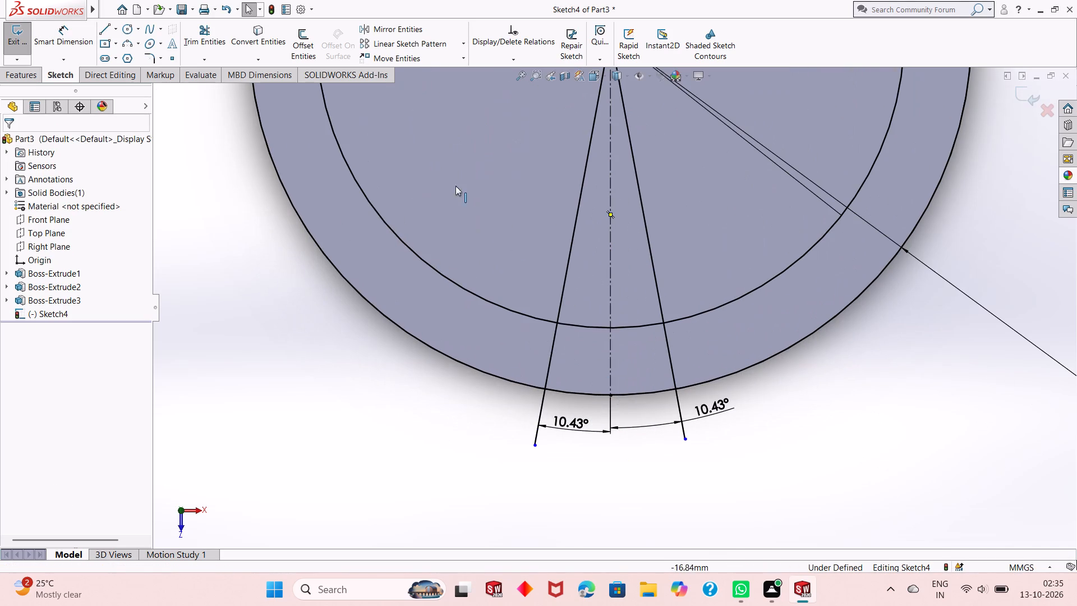
# Trim both circles and the two sloping lines down to a closed notch profile between the 70 mm and 86 mm diameters.
pyautogui.scroll(-2, 413, 317)
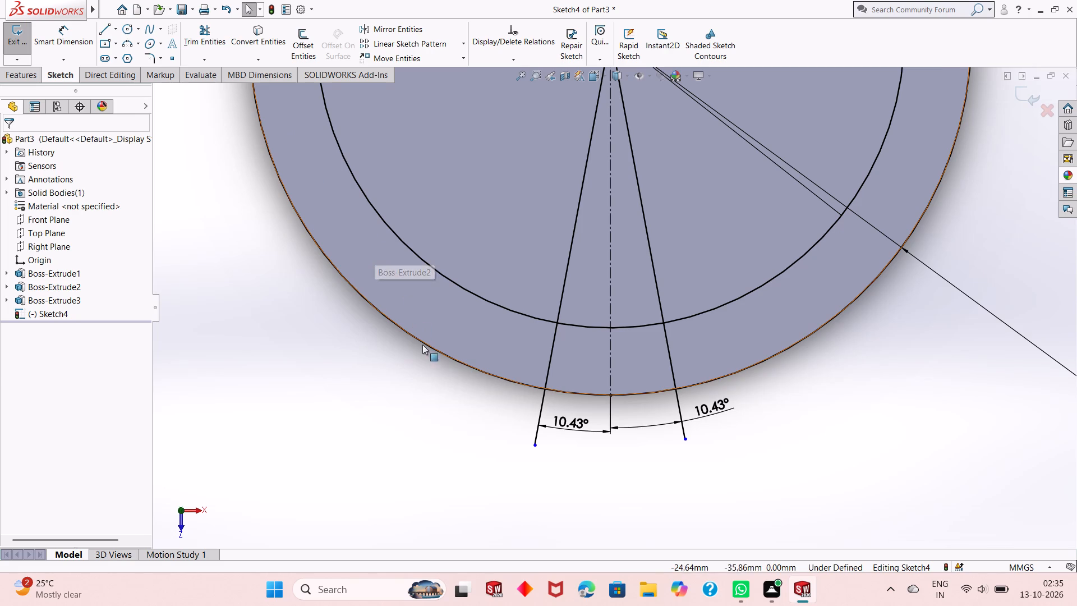
pyautogui.scroll(6, 430, 362)
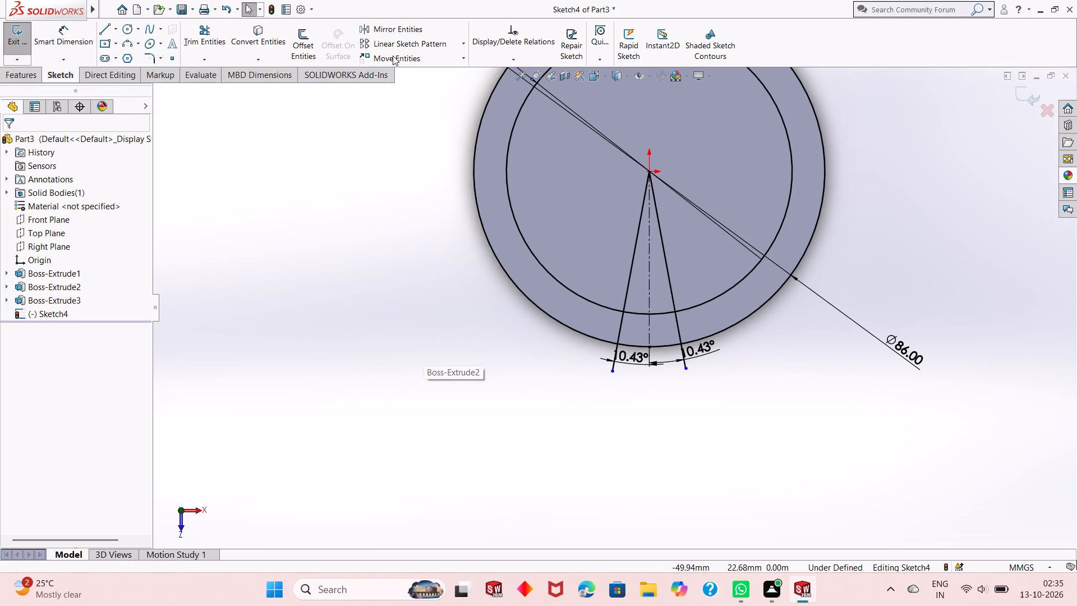
pyautogui.click(218, 43)
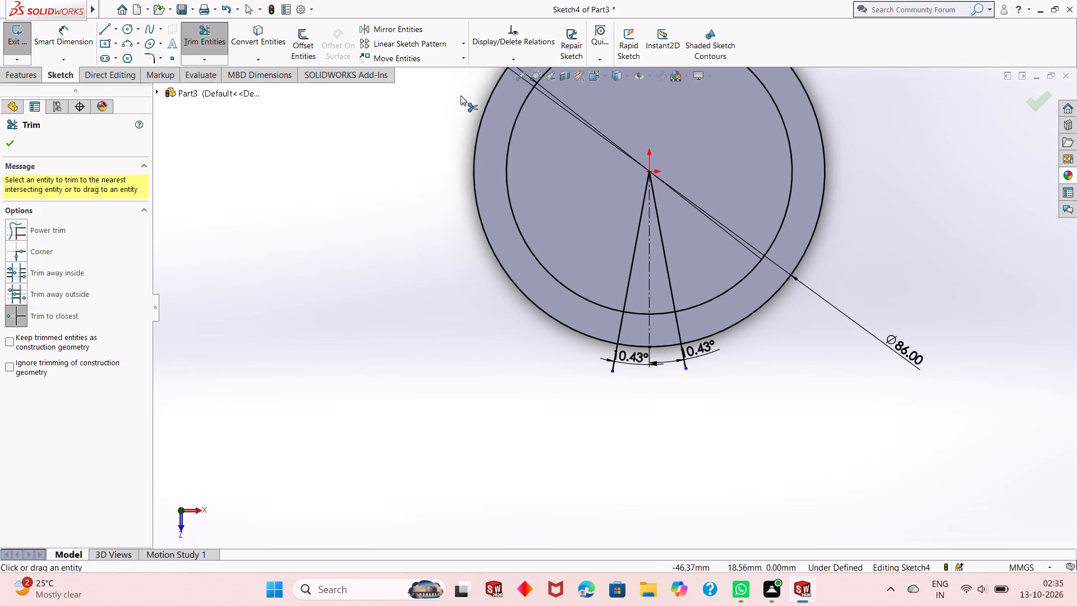
pyautogui.click(481, 120)
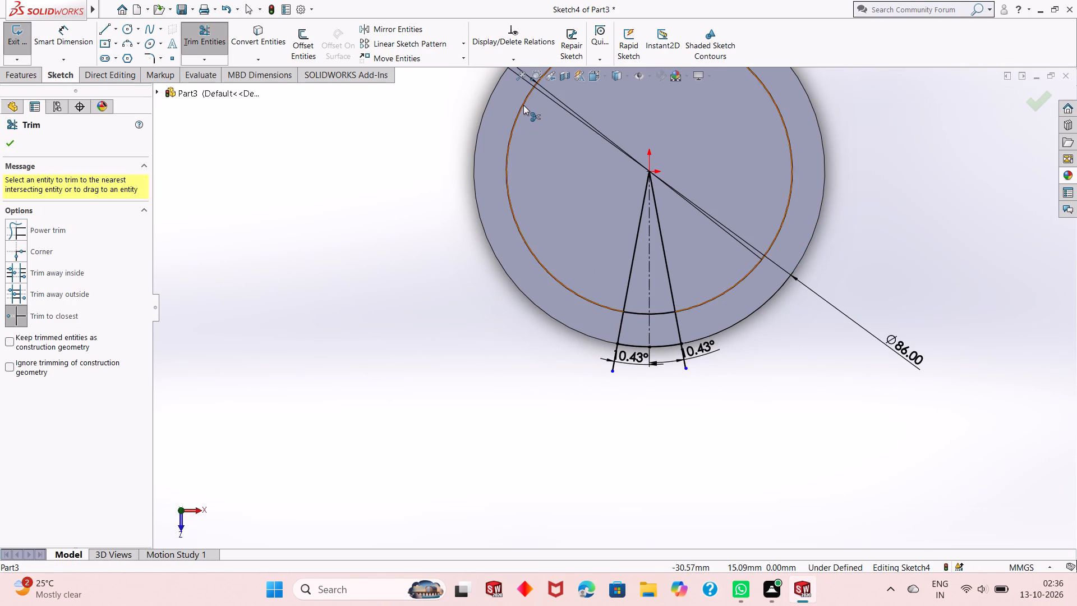
pyautogui.click(523, 105)
pyautogui.click(638, 228)
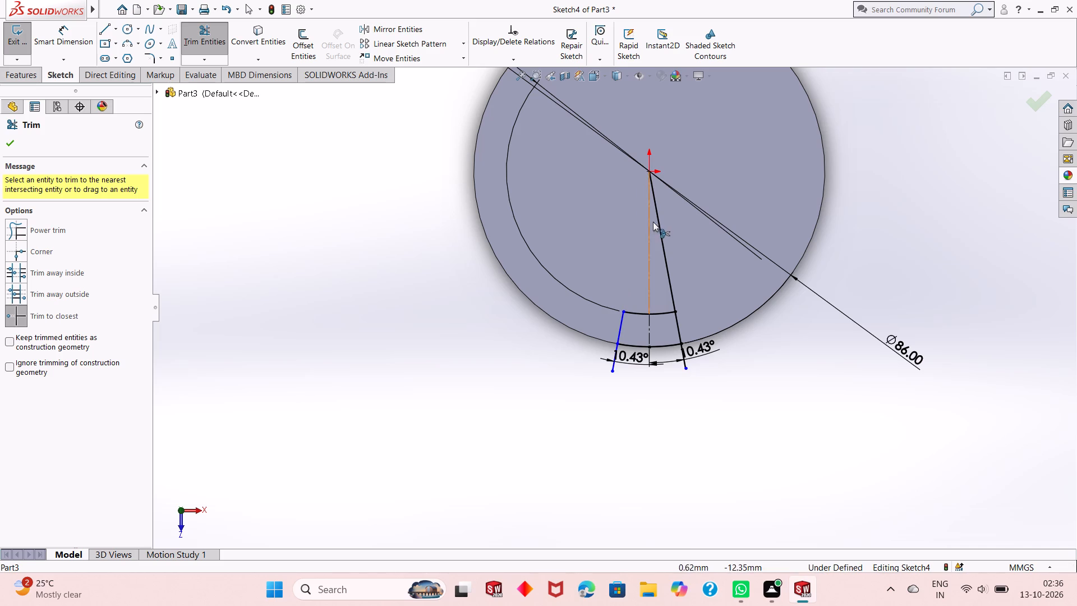
pyautogui.click(658, 220)
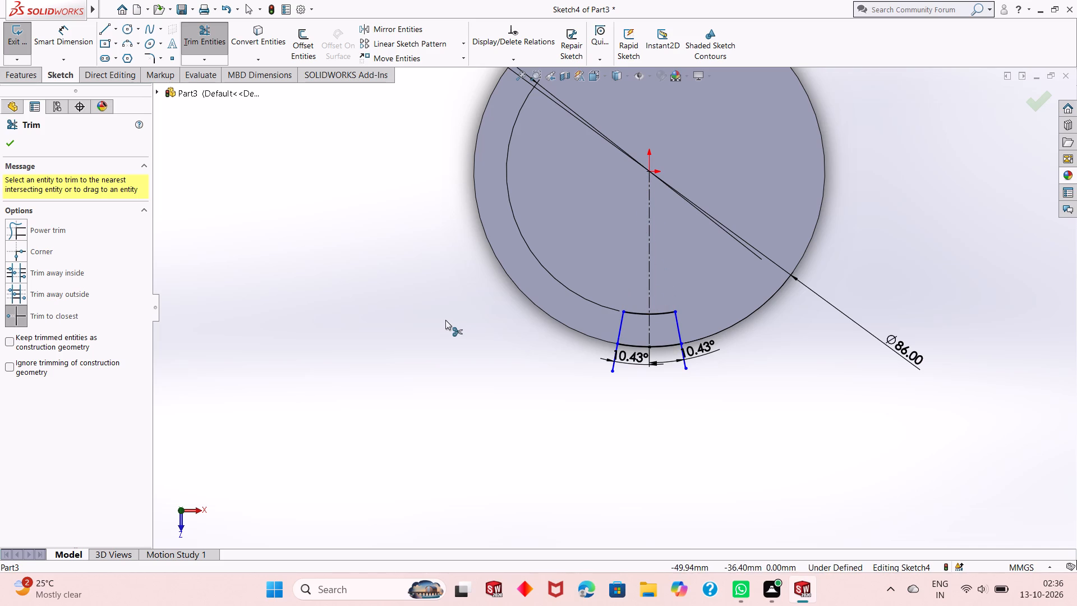
pyautogui.scroll(-7, 600, 344)
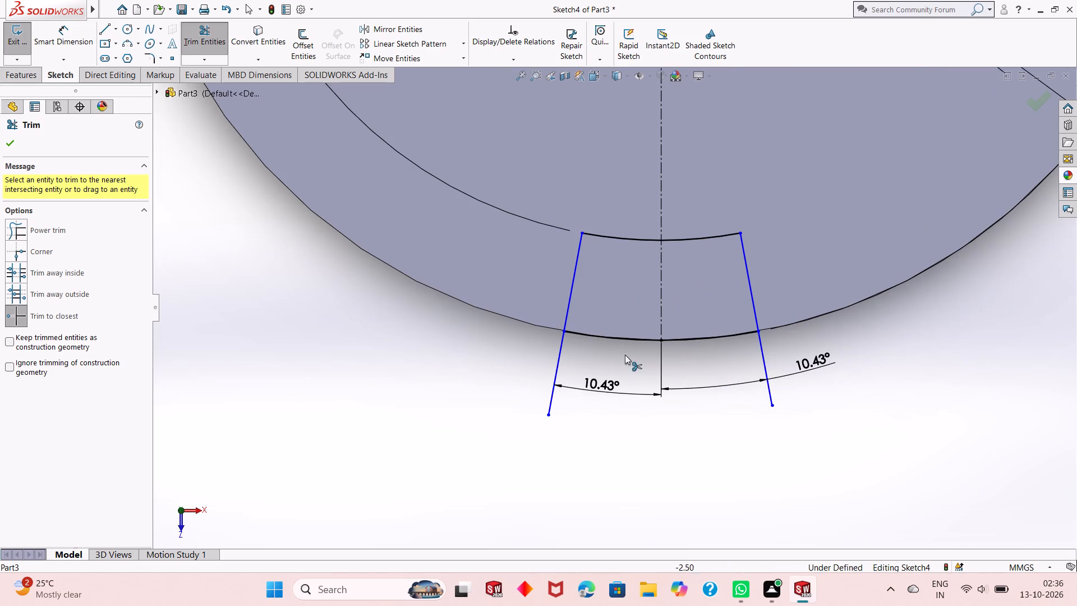
pyautogui.click(559, 366)
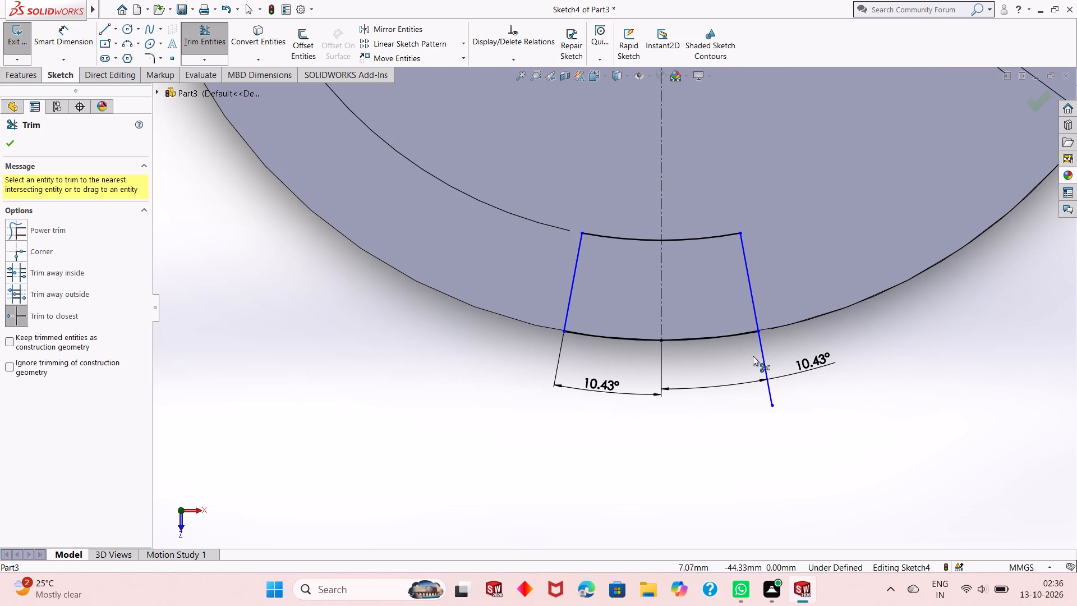
pyautogui.click(762, 353)
pyautogui.rightClick(196, 281)
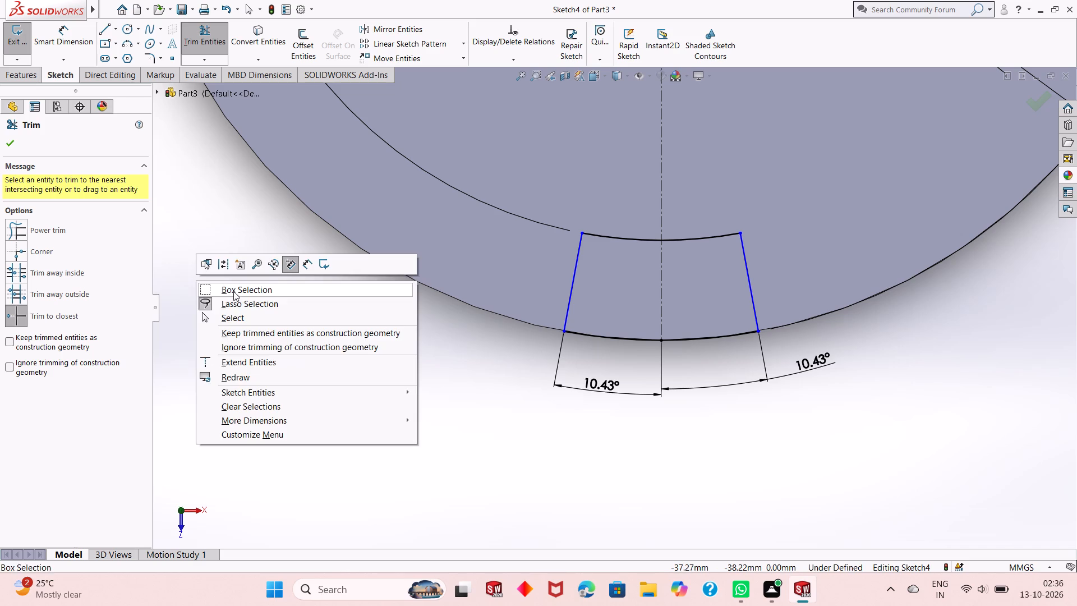
pyautogui.click(245, 316)
# Dimension the notch's depth along the centerline, from inner arc to outer arc, as 8 mm.
pyautogui.click(71, 42)
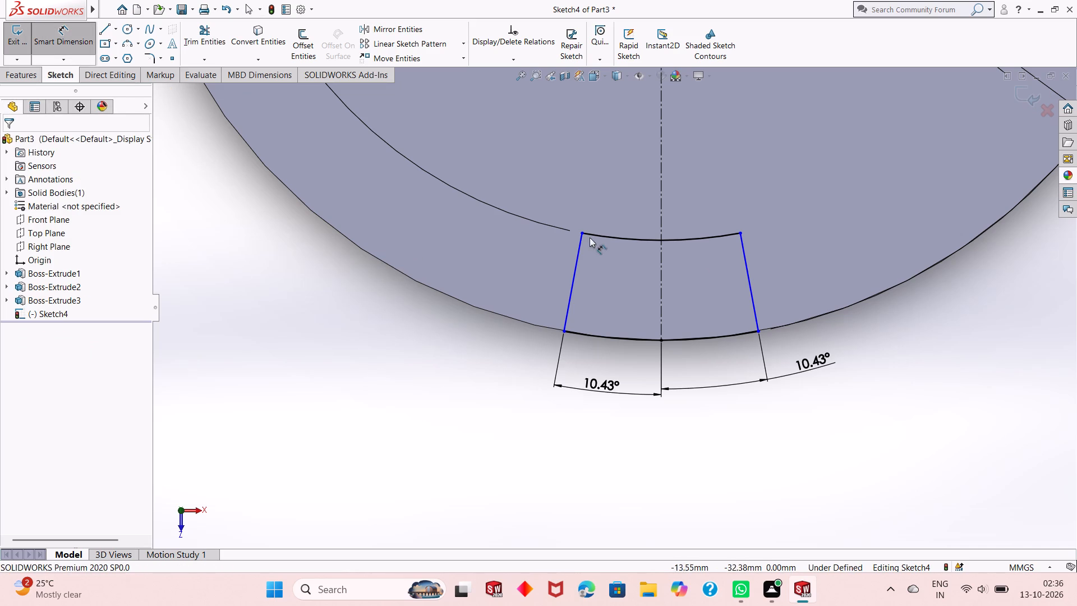
pyautogui.click(662, 241)
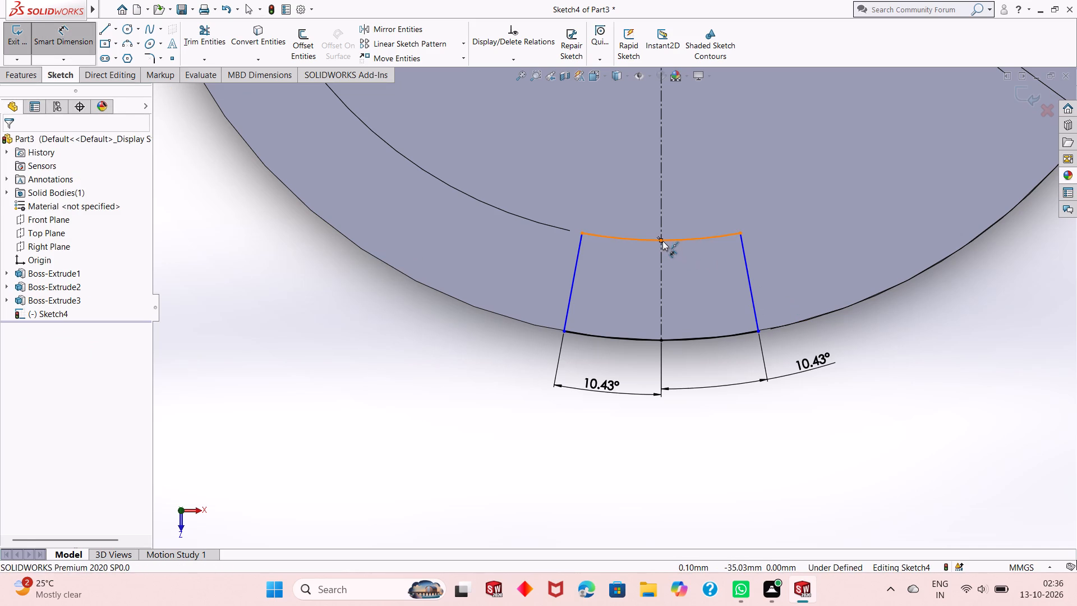
pyautogui.click(659, 341)
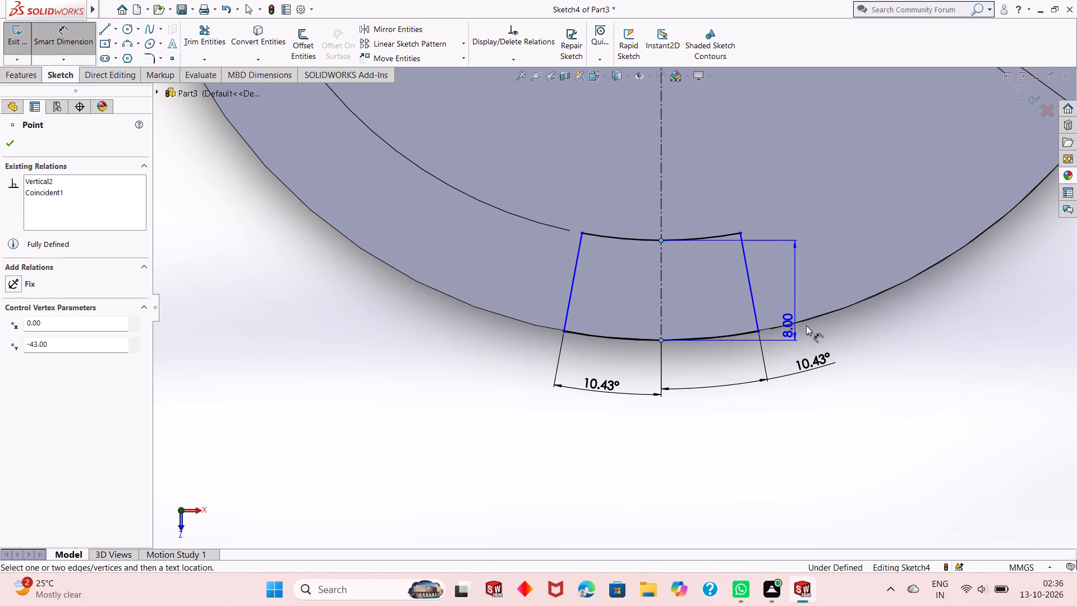
pyautogui.click(863, 325)
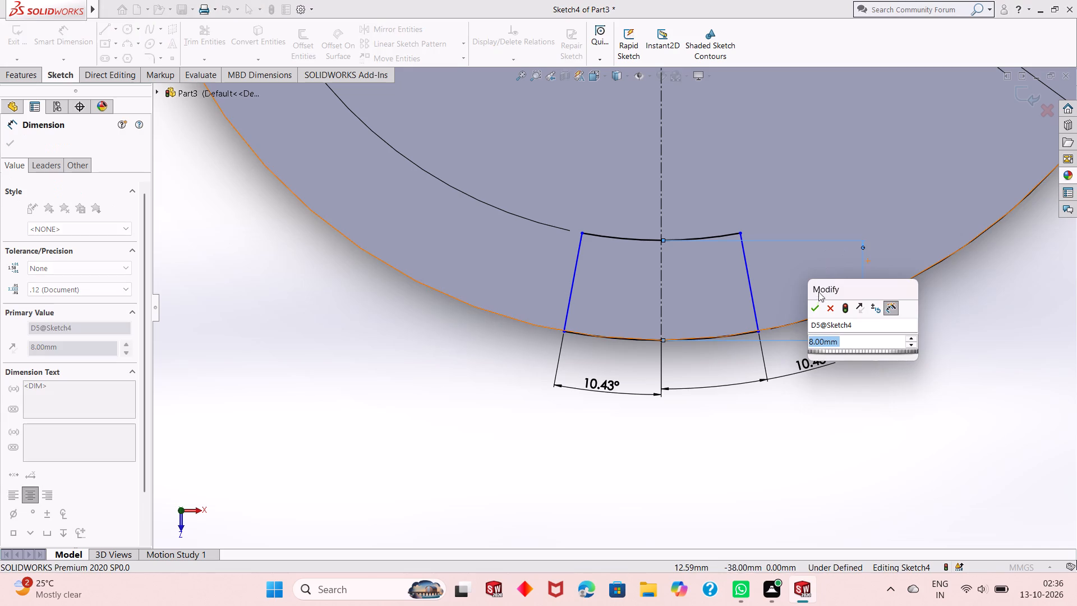
pyautogui.click(811, 307)
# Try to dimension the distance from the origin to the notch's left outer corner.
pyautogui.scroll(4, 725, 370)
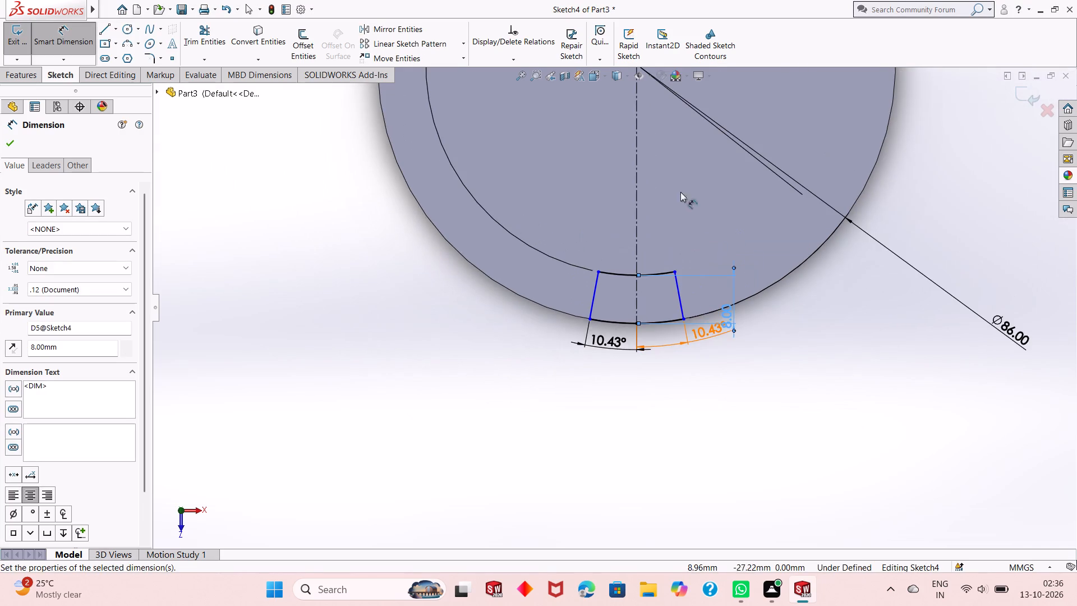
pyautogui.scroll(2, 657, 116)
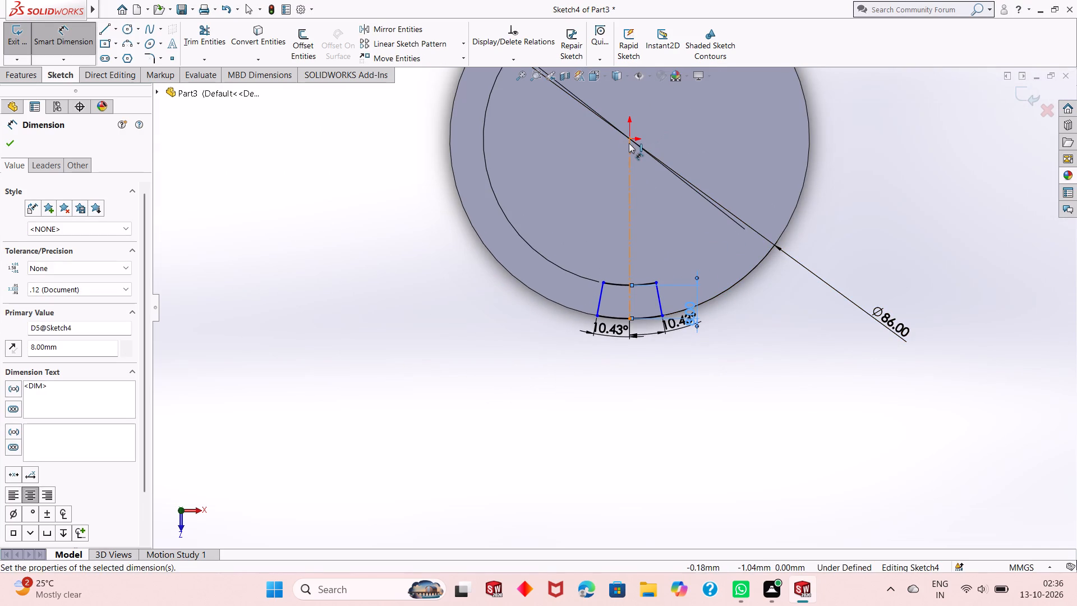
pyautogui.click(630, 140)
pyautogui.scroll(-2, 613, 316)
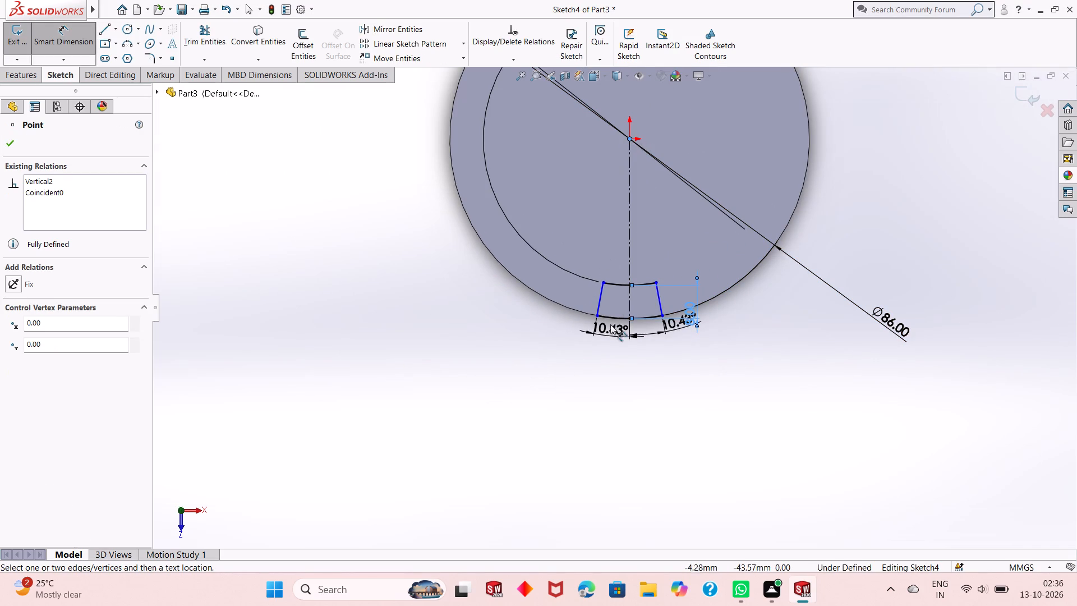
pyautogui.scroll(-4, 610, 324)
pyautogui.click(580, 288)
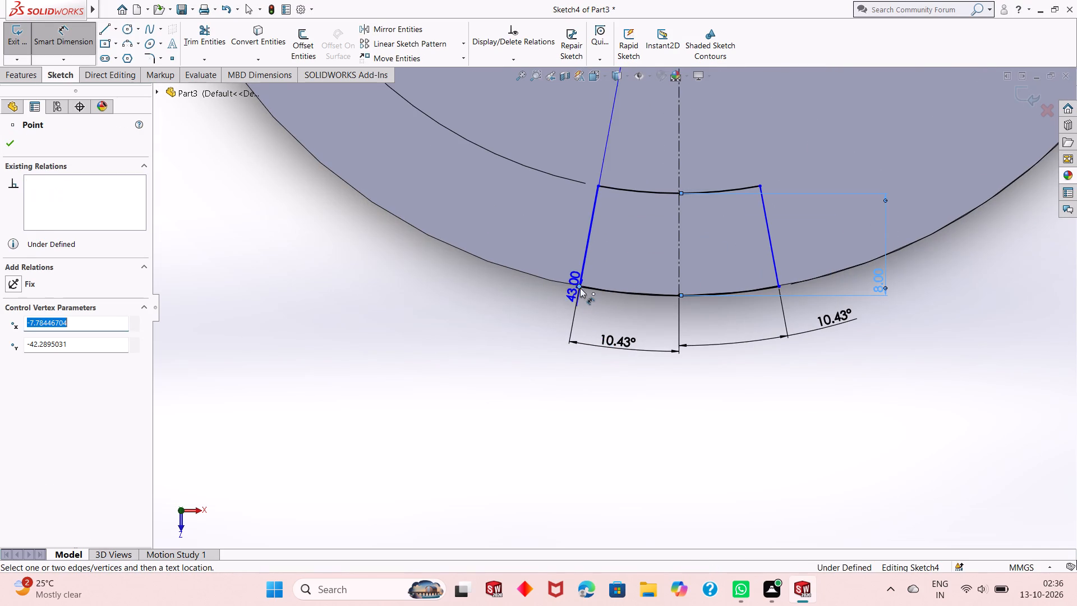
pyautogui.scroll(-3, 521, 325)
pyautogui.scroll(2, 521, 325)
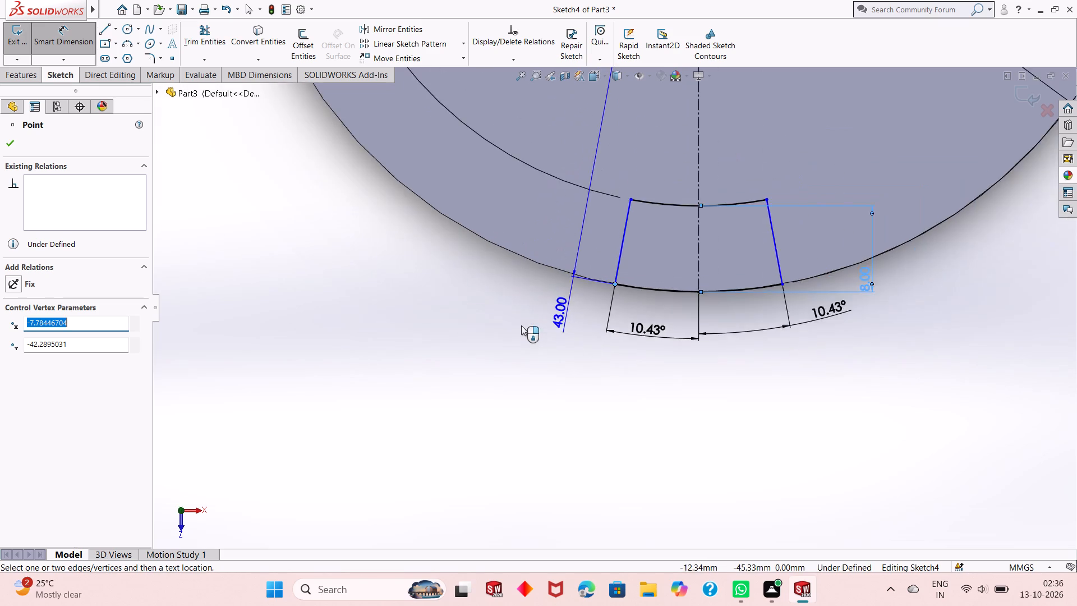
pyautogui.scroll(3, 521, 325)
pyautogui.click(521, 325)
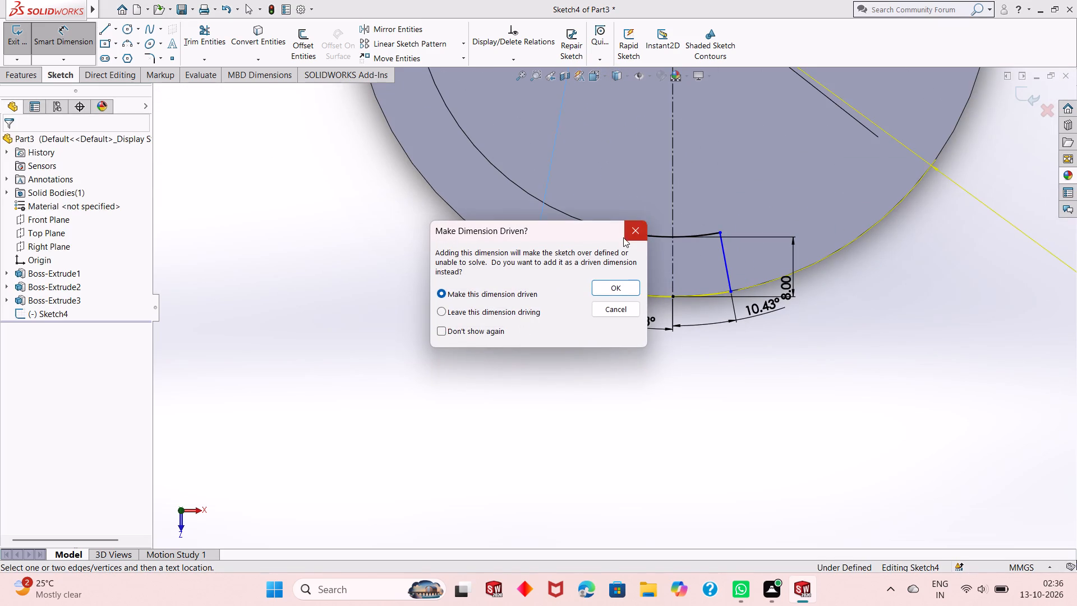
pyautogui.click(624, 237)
# Dimension the horizontal distance from the origin to the notch's right inner corner as 6.34 mm.
pyautogui.scroll(5, 624, 256)
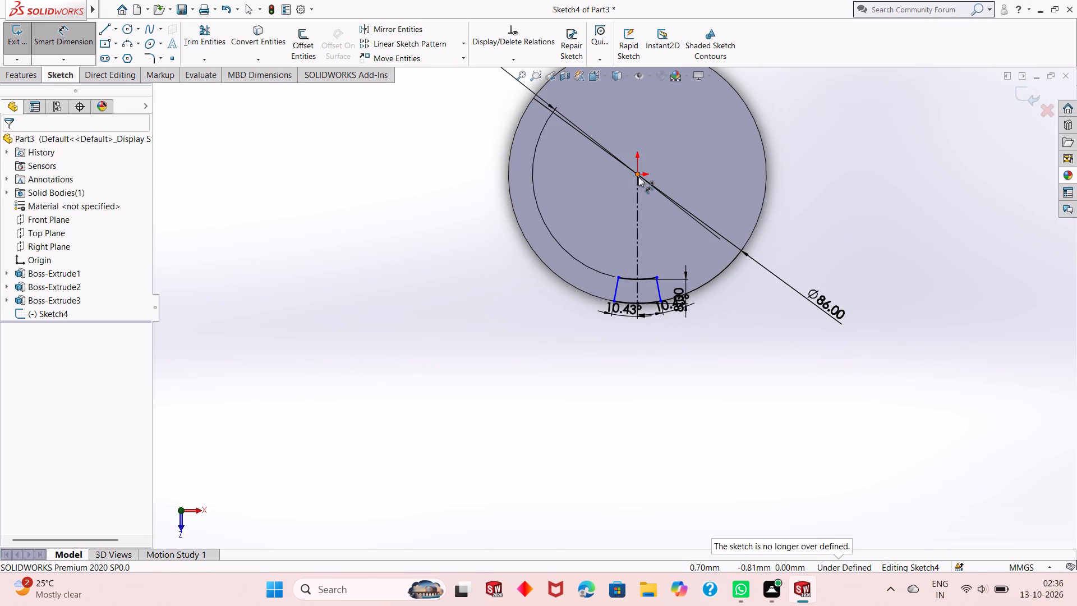
pyautogui.click(638, 177)
pyautogui.click(660, 278)
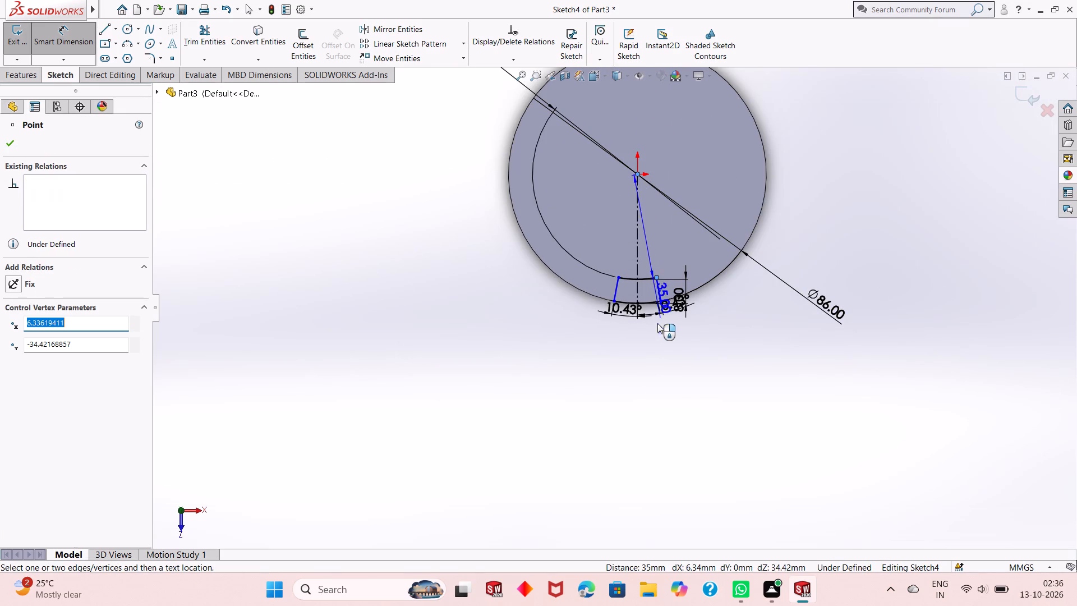
pyautogui.click(650, 360)
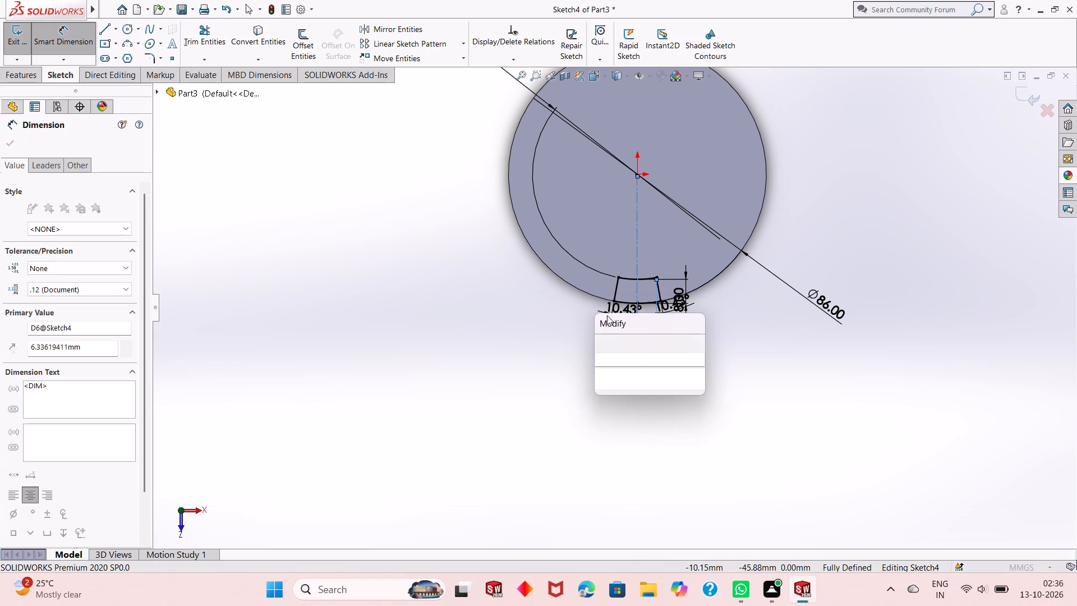
pyautogui.click(602, 339)
pyautogui.rightClick(396, 243)
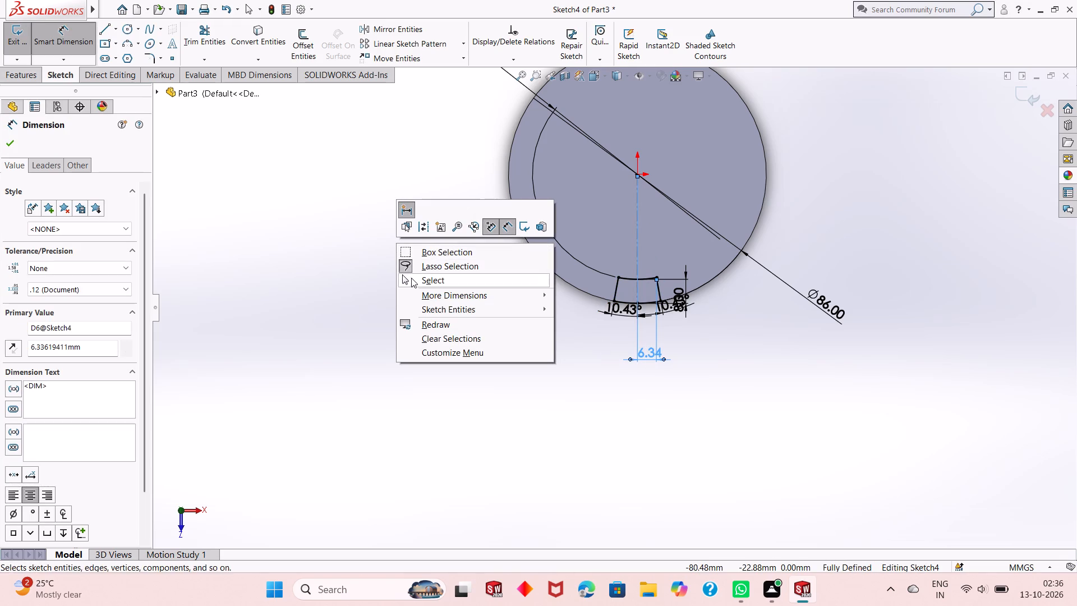
pyautogui.click(412, 280)
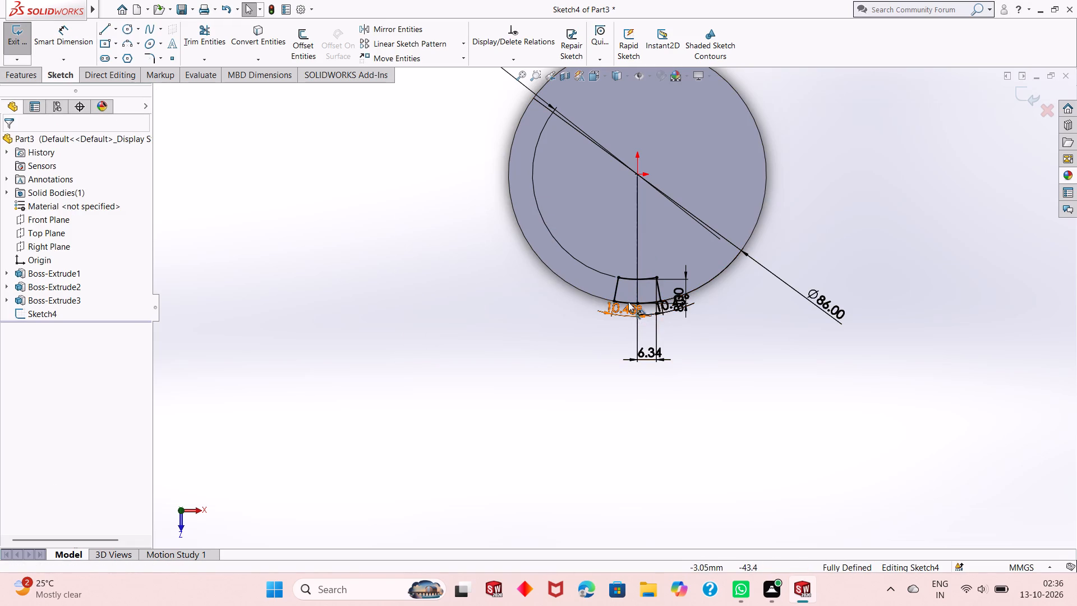
# Cut-extrude the notch profile through the flange rim with a blind depth of 10 mm.
pyautogui.scroll(-3, 632, 298)
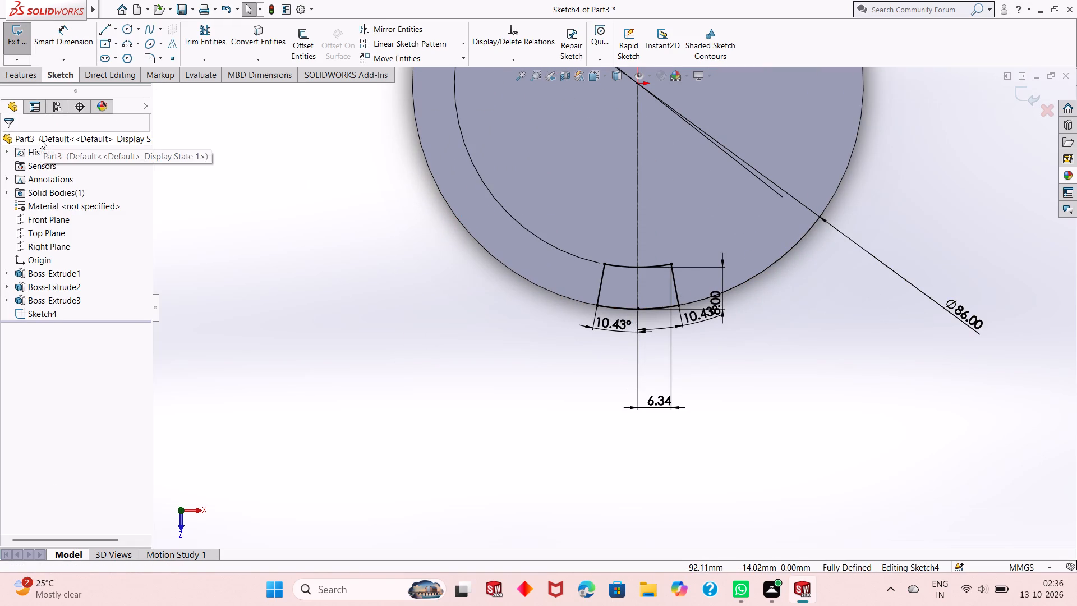
pyautogui.click(19, 79)
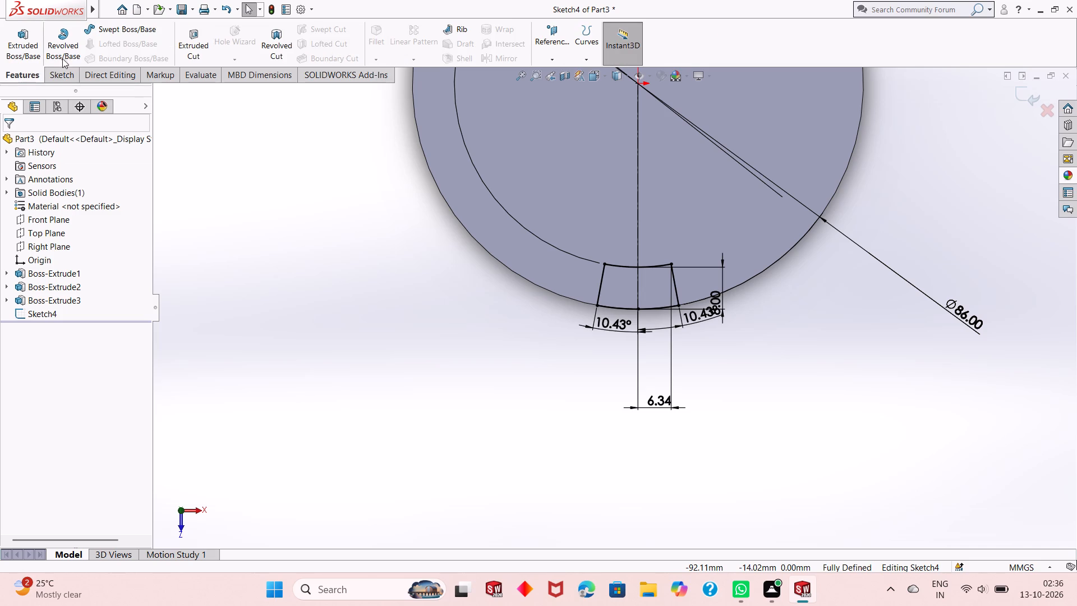
pyautogui.click(188, 36)
pyautogui.moveTo(578, 357); pyautogui.dragTo(578, 228, button='middle')
pyautogui.scroll(1, 566, 263)
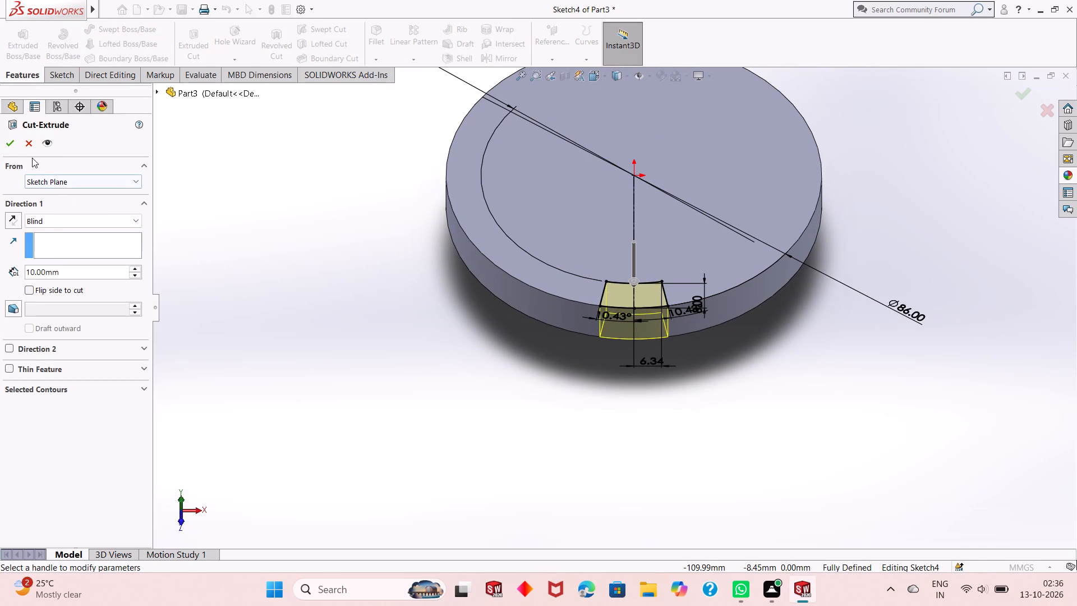
pyautogui.click(13, 147)
pyautogui.click(443, 331)
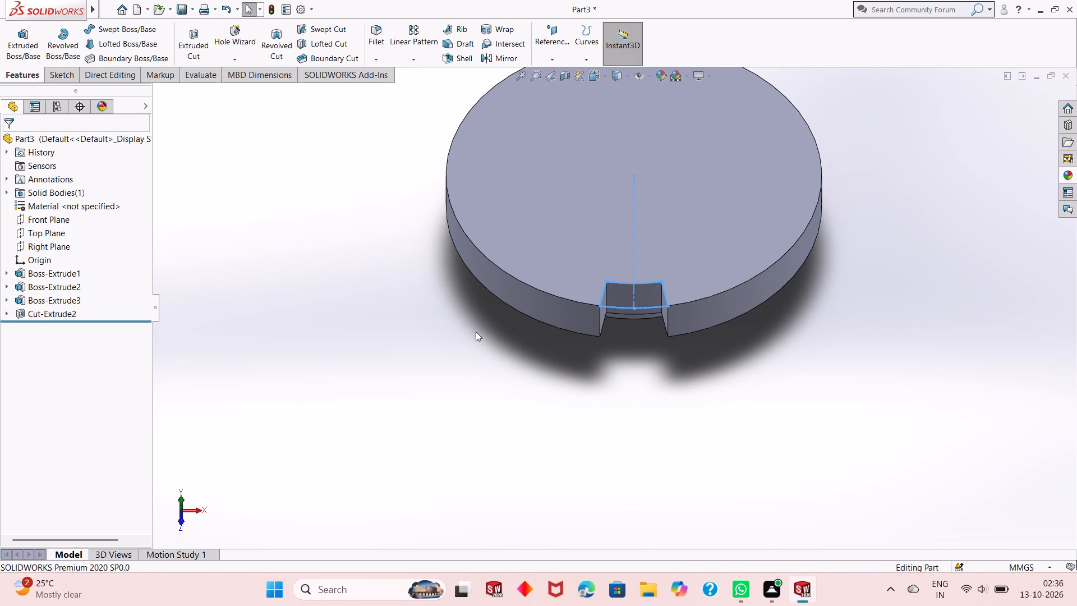
# Start a circular pattern of the rim notch cut, using the flange's flat top face as the direction reference.
pyautogui.moveTo(477, 333); pyautogui.dragTo(478, 222, button='middle')
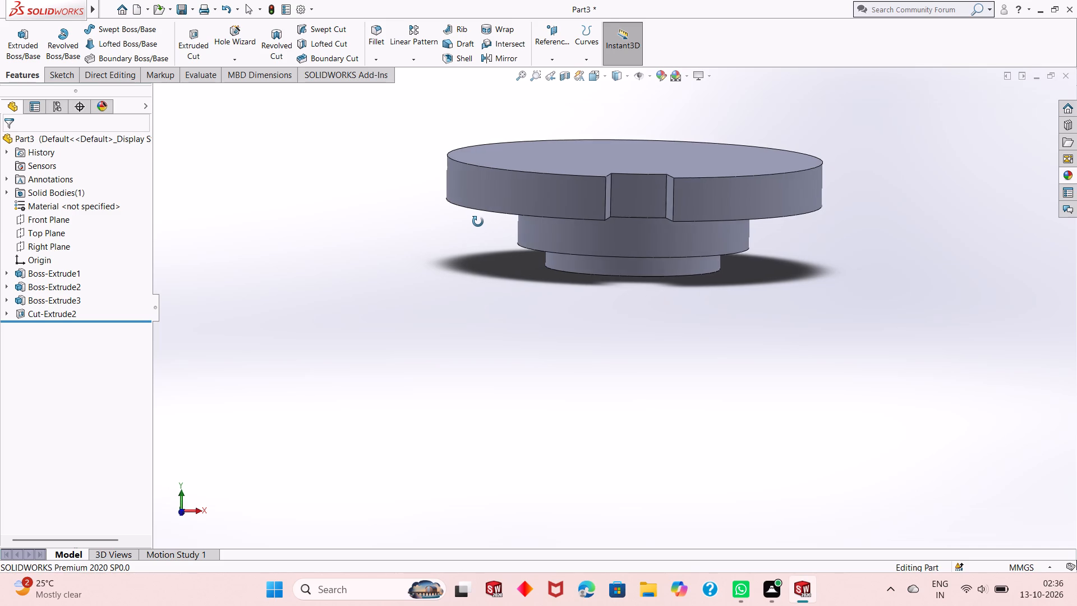
pyautogui.moveTo(478, 222); pyautogui.dragTo(519, 359, button='middle')
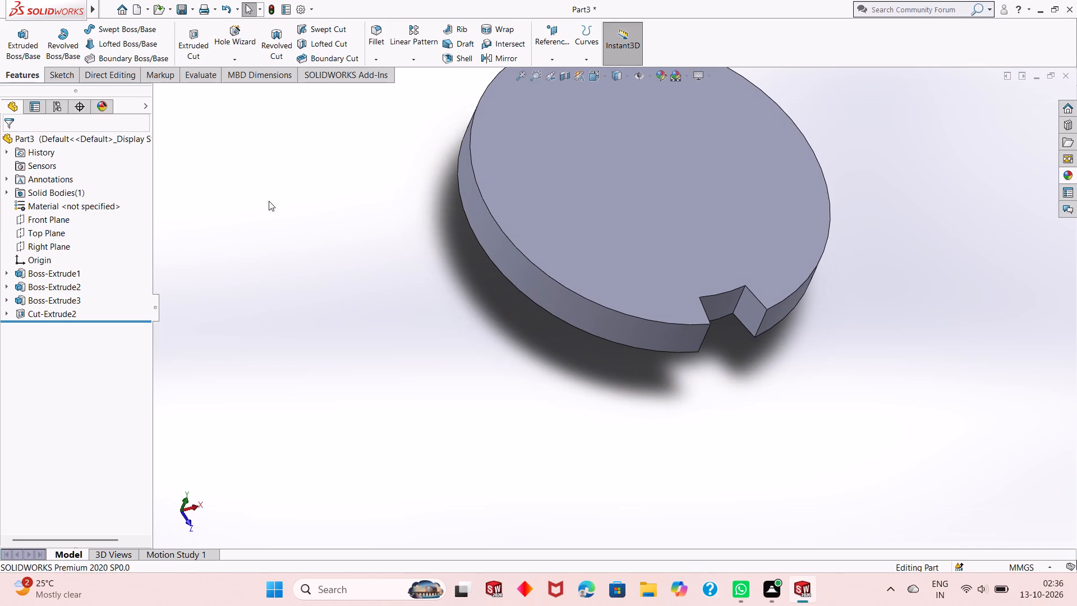
pyautogui.click(56, 311)
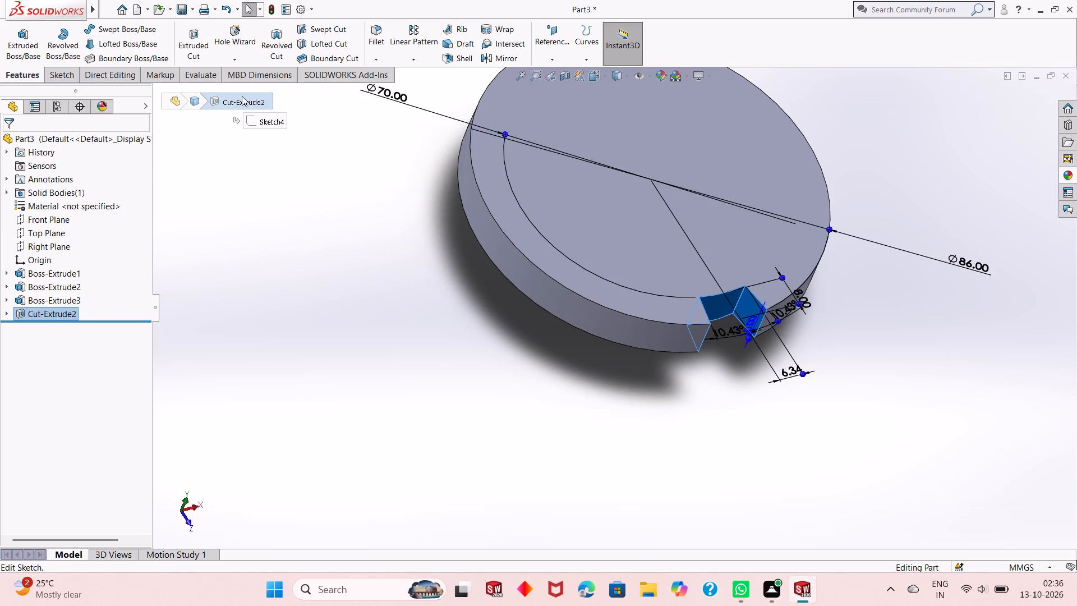
pyautogui.click(428, 59)
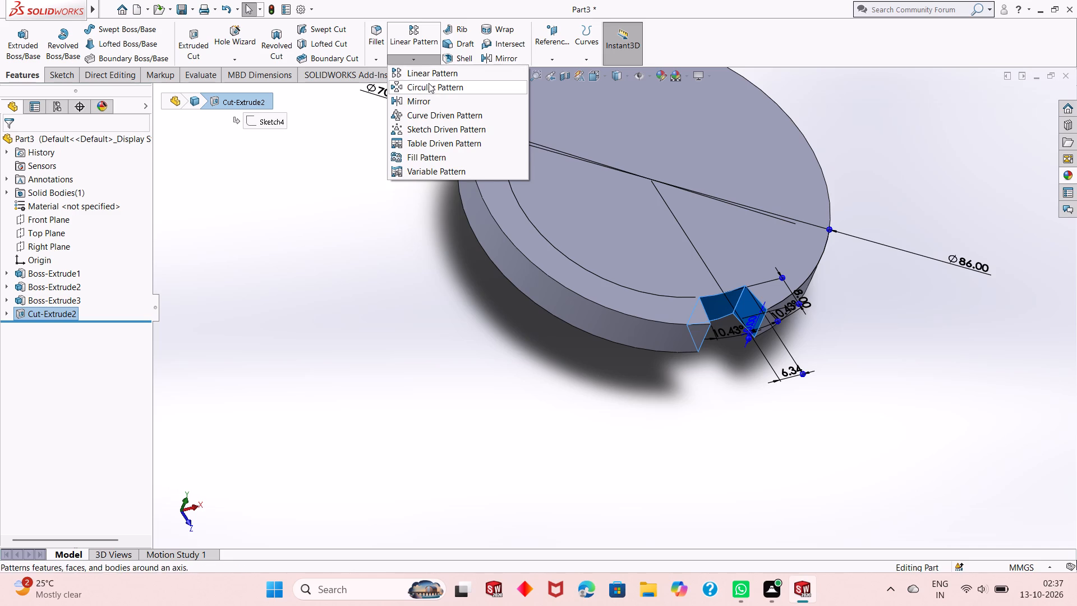
pyautogui.click(429, 87)
pyautogui.moveTo(554, 352); pyautogui.dragTo(555, 352, button='middle')
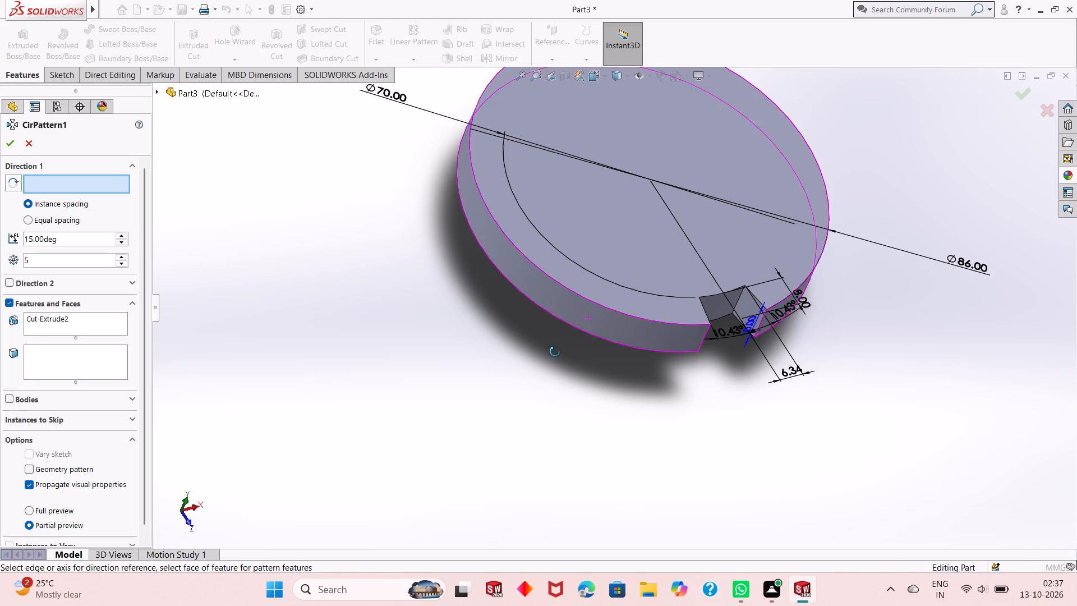
pyautogui.moveTo(555, 352); pyautogui.dragTo(564, 393, button='middle')
pyautogui.scroll(2, 563, 384)
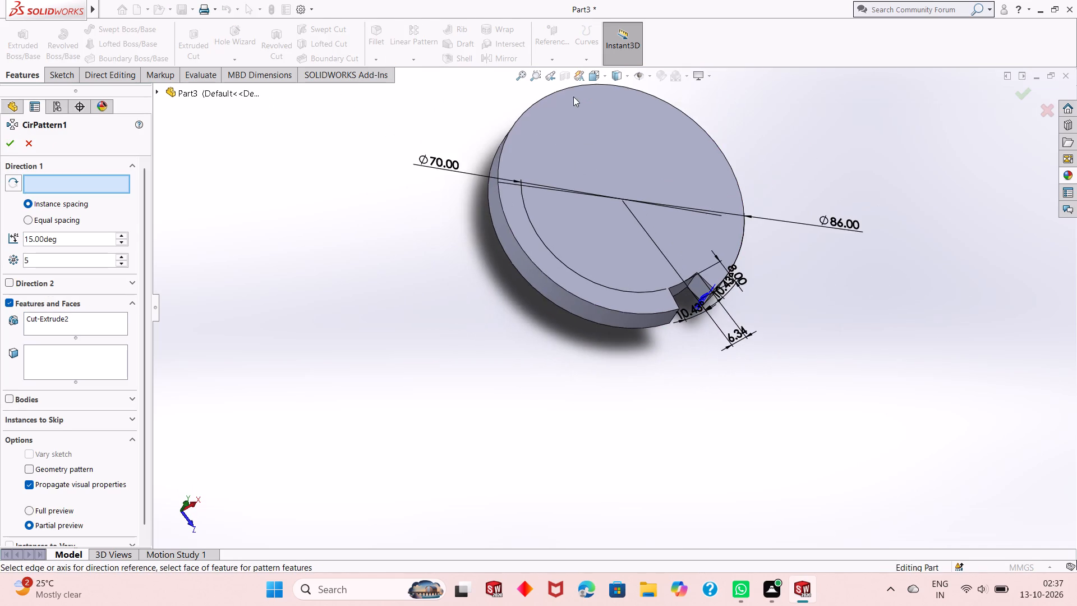
pyautogui.scroll(-2, 564, 96)
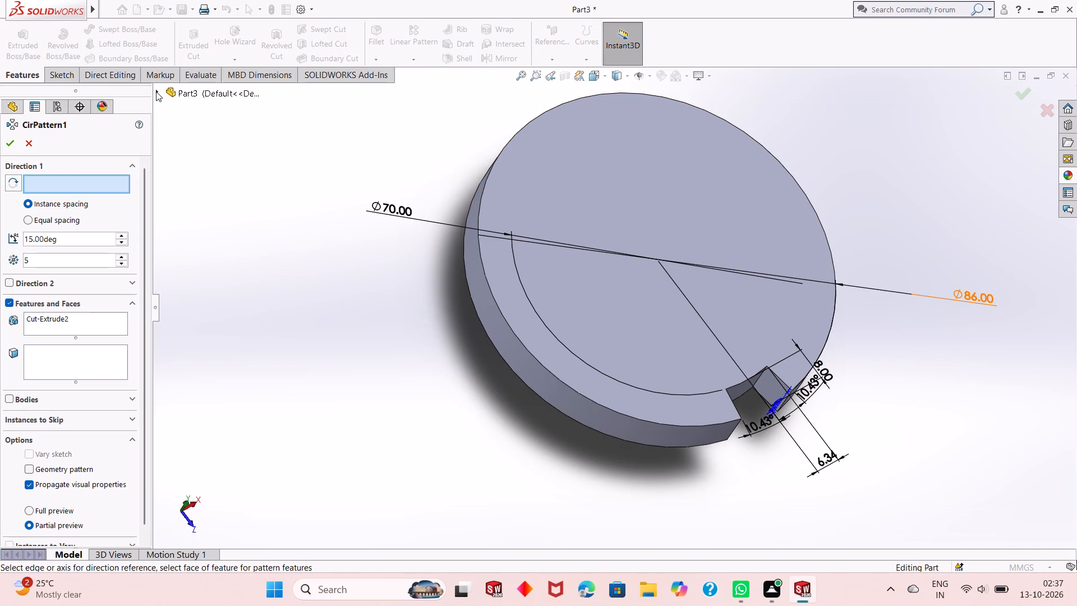
pyautogui.click(156, 91)
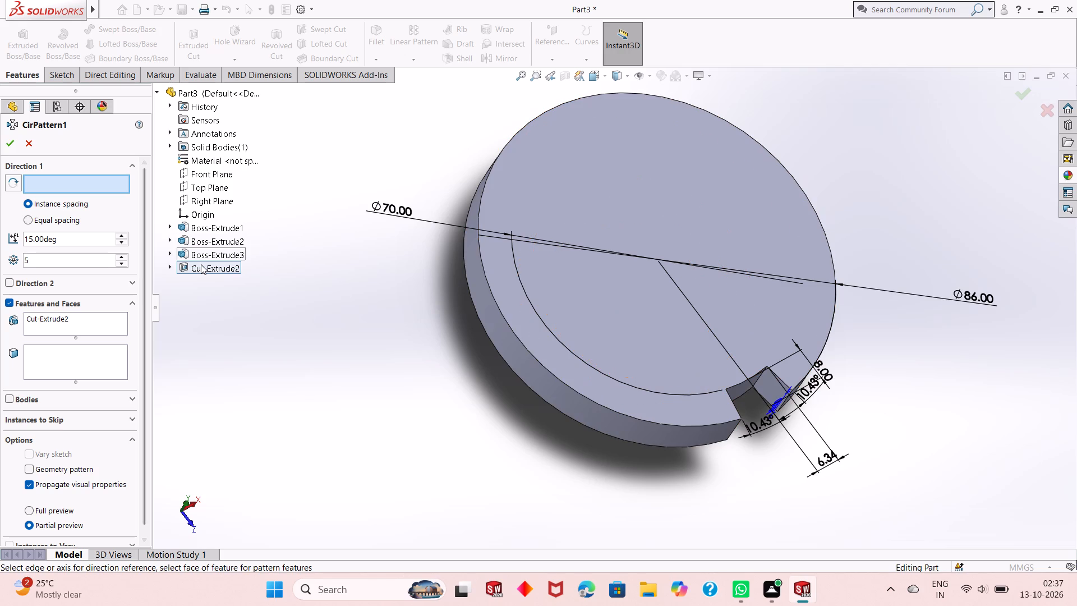
pyautogui.click(201, 267)
pyautogui.click(201, 267)
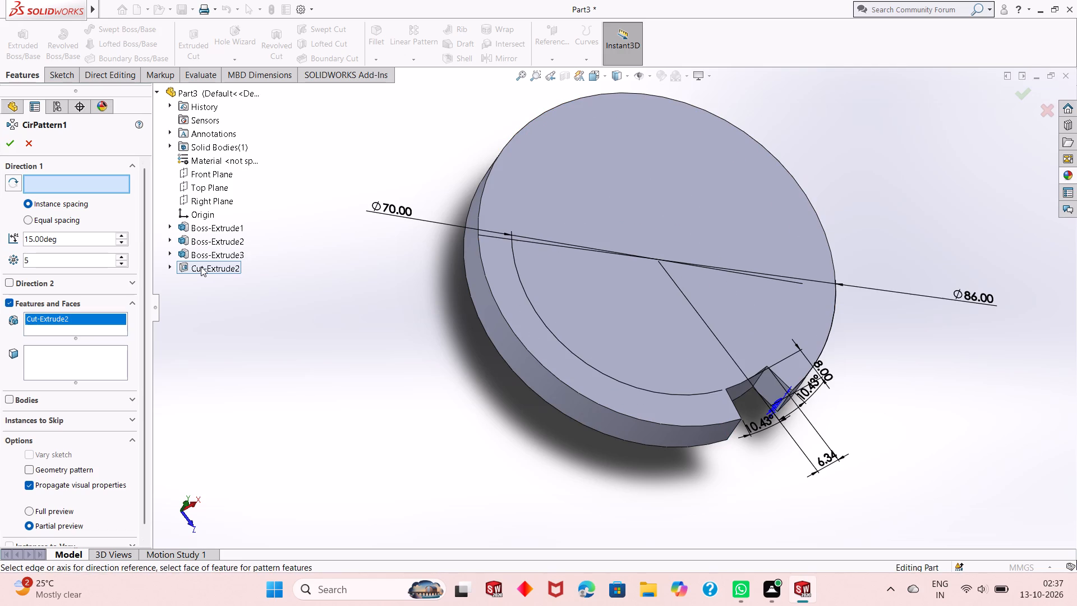
pyautogui.click(710, 206)
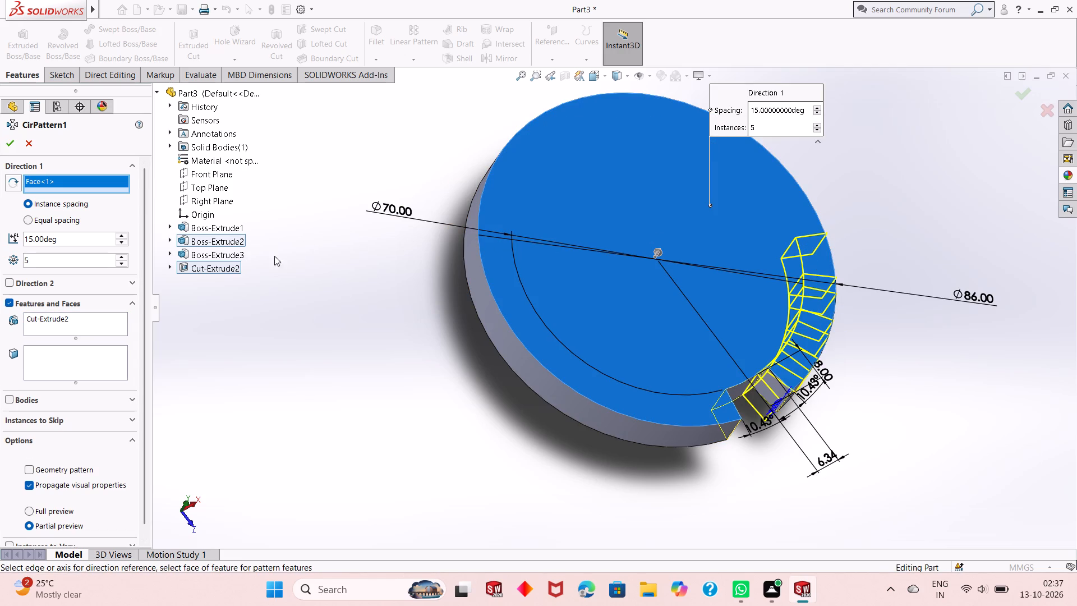
# Distribute five instances of the notch around the flange with equal spacing over 360 degrees, and complete the circular pattern.
pyautogui.doubleClick(92, 242)
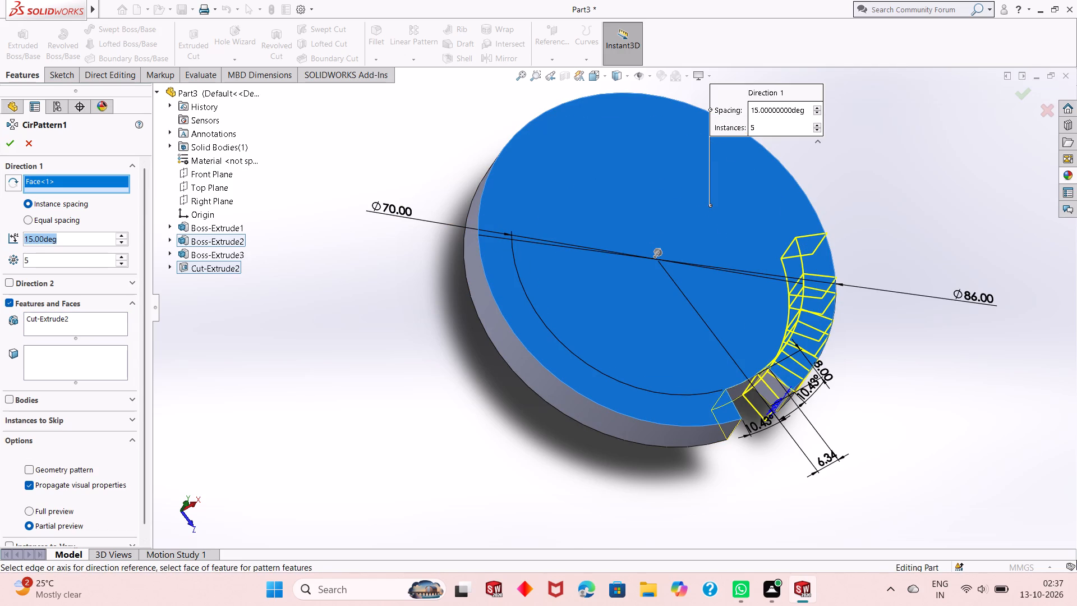
pyautogui.write('360')
pyautogui.press('Return')
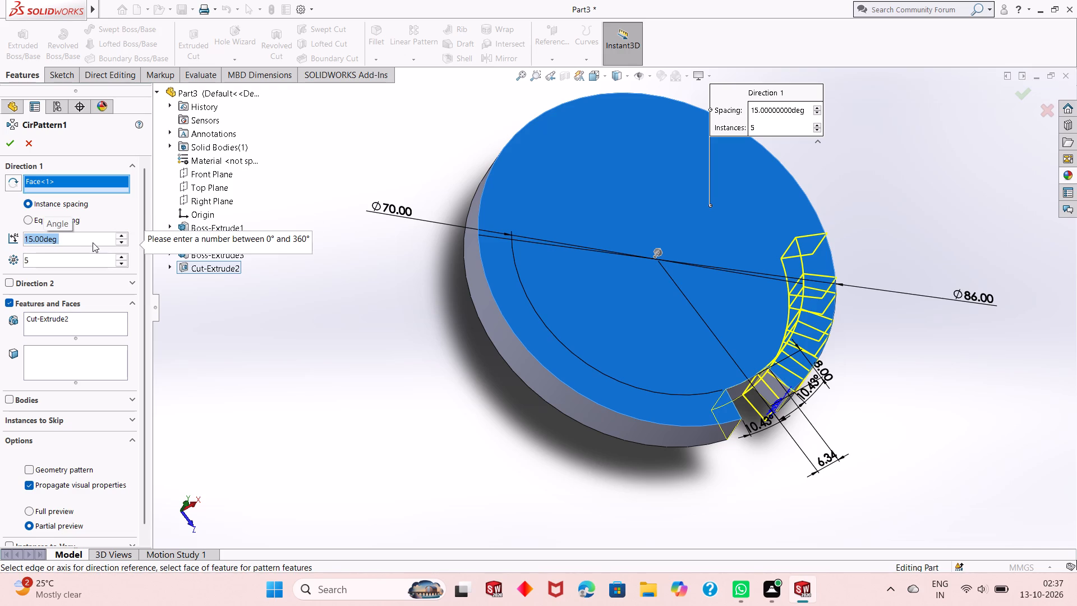
pyautogui.moveTo(363, 281); pyautogui.dragTo(340, 328, button='middle')
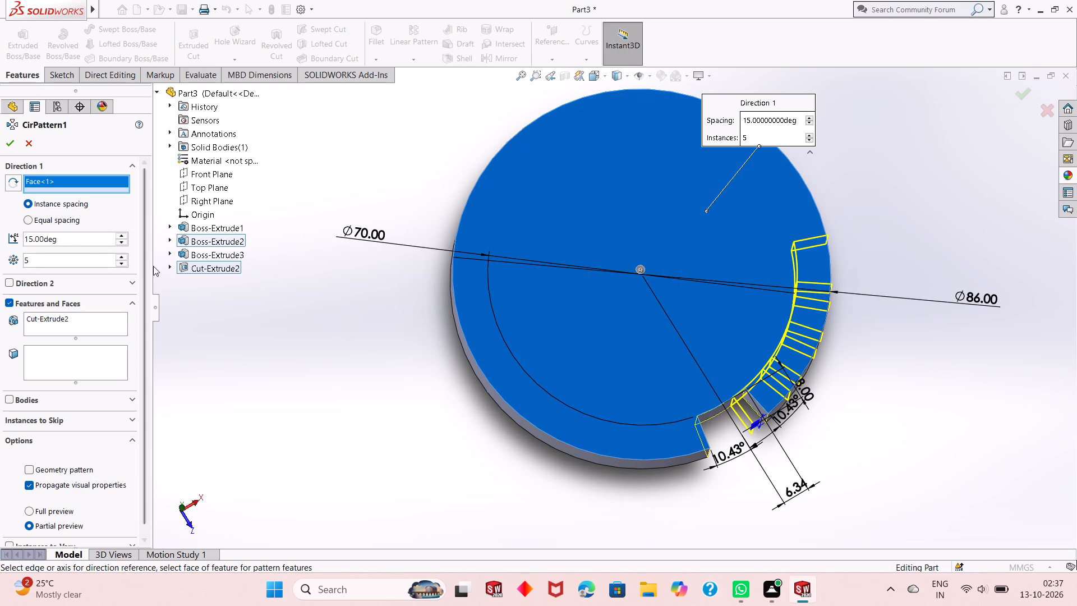
pyautogui.doubleClick(66, 243)
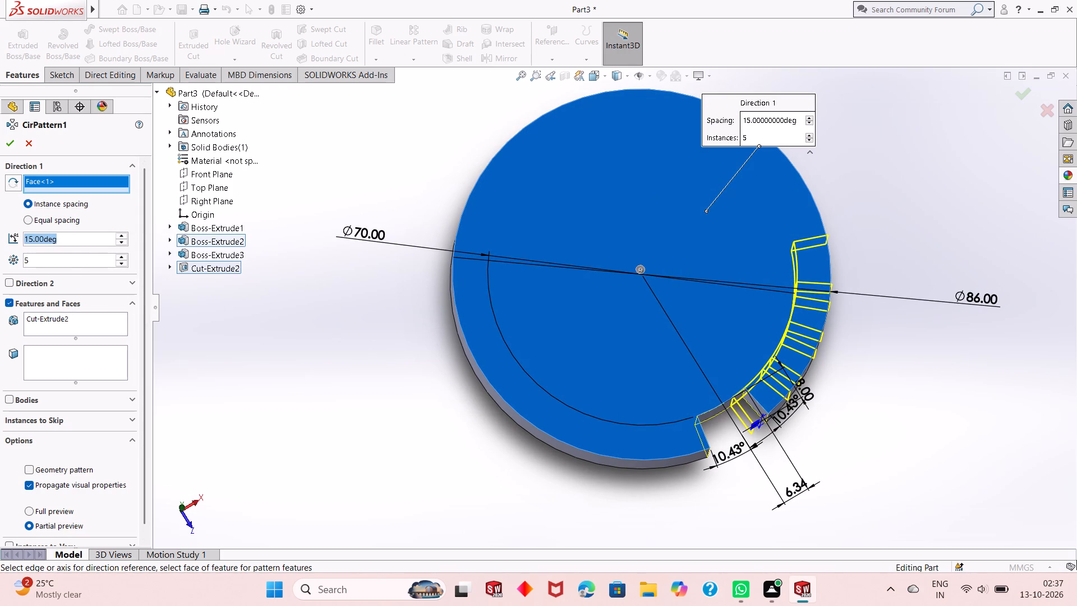
pyautogui.write('360')
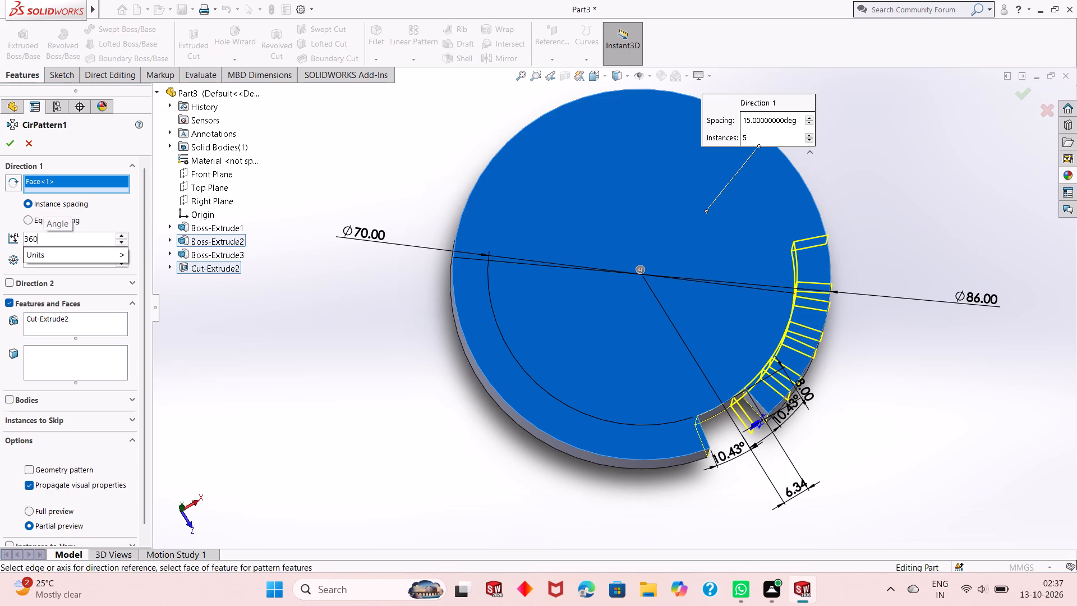
pyautogui.press('Return')
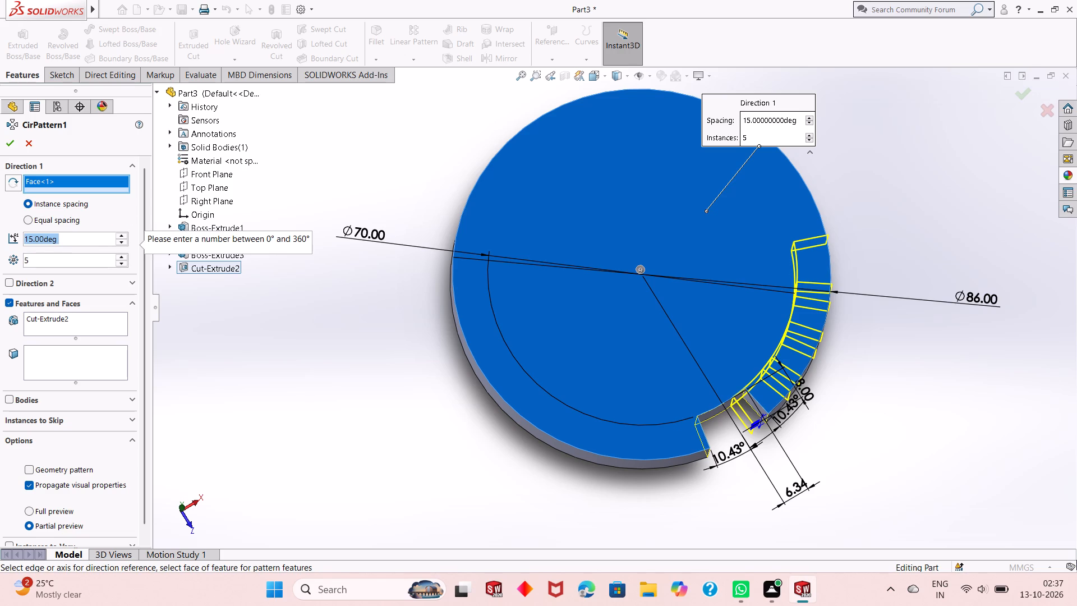
pyautogui.click(61, 220)
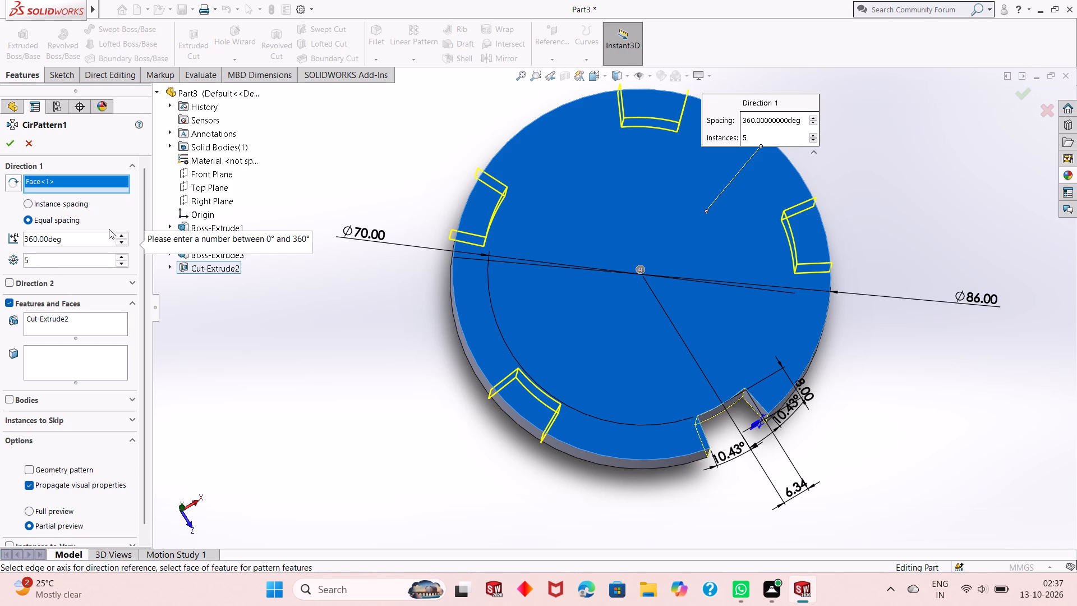
pyautogui.click(3, 147)
# Open a new sketch on the notched flange's flat top face and view it face-on.
pyautogui.moveTo(573, 347); pyautogui.dragTo(563, 185, button='middle')
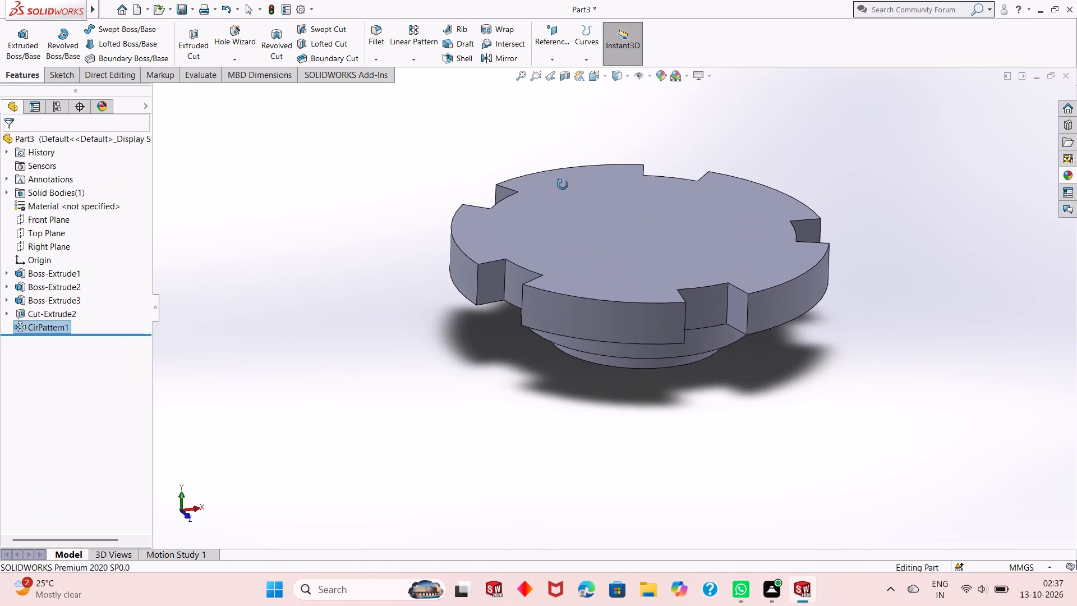
pyautogui.moveTo(563, 185); pyautogui.dragTo(561, 200, button='middle')
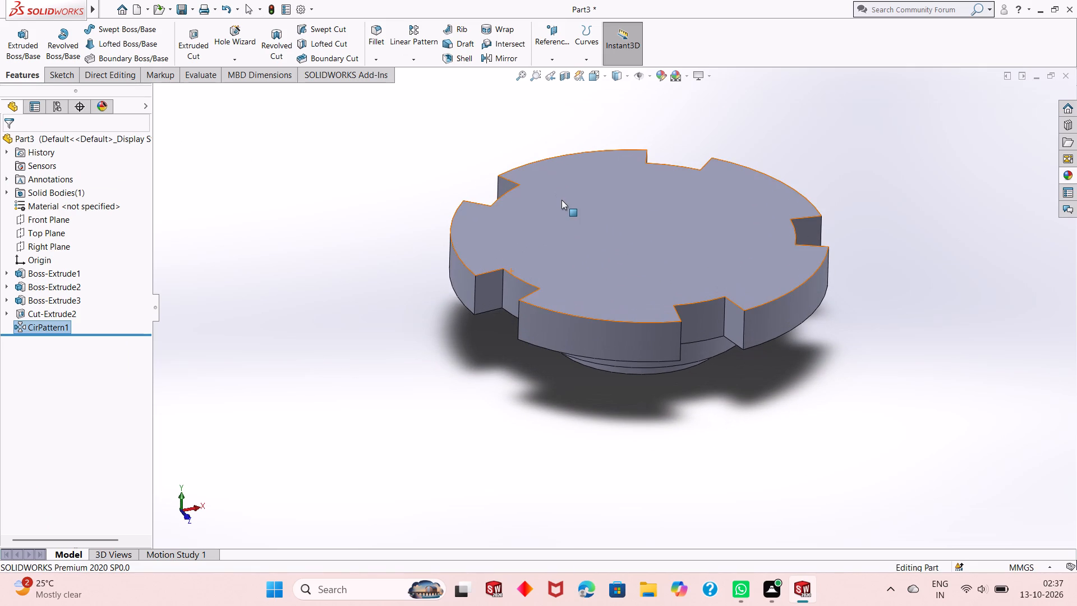
pyautogui.moveTo(608, 424); pyautogui.dragTo(630, 361, button='middle')
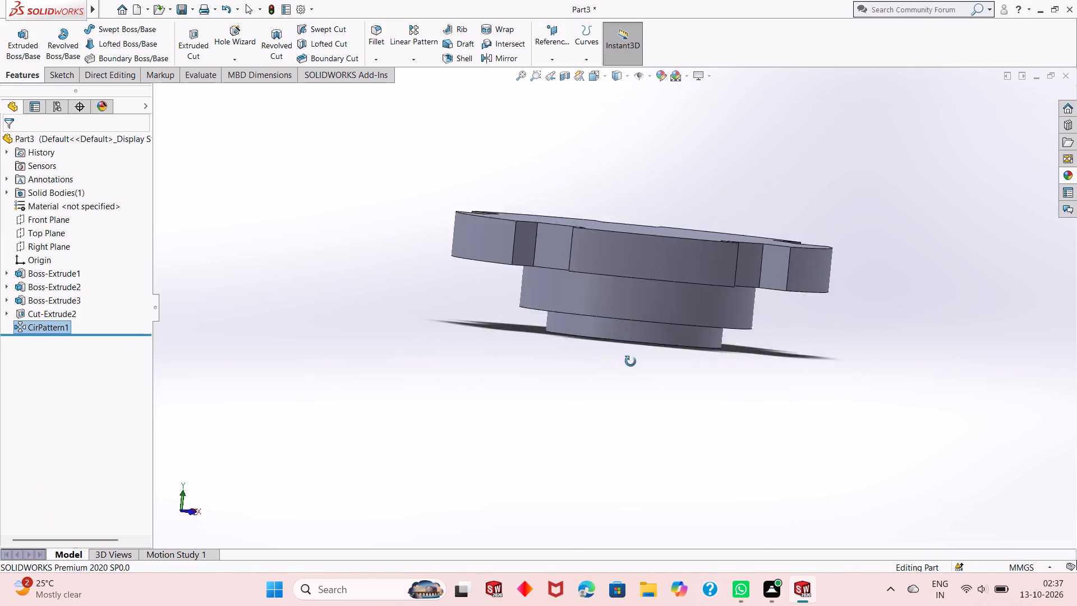
pyautogui.moveTo(630, 361); pyautogui.dragTo(630, 465, button='middle')
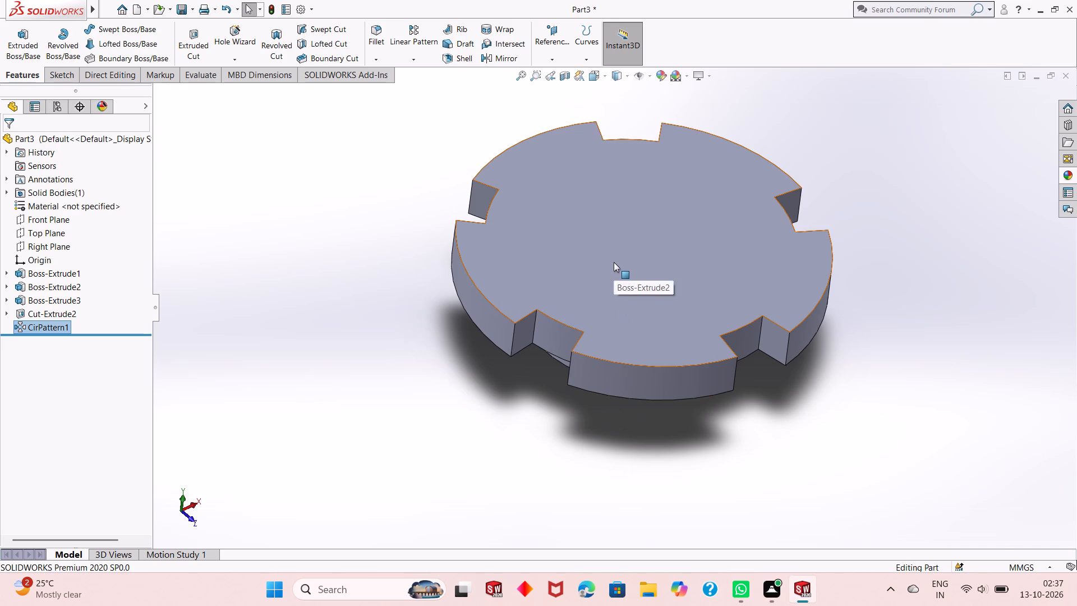
pyautogui.click(614, 262)
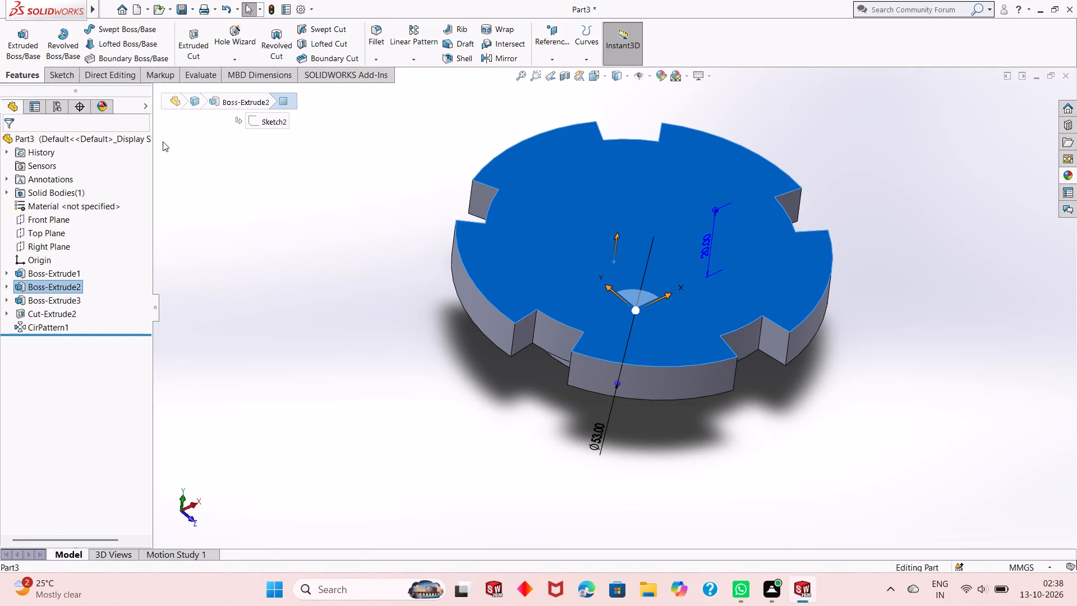
pyautogui.rightClick(551, 232)
pyautogui.click(574, 216)
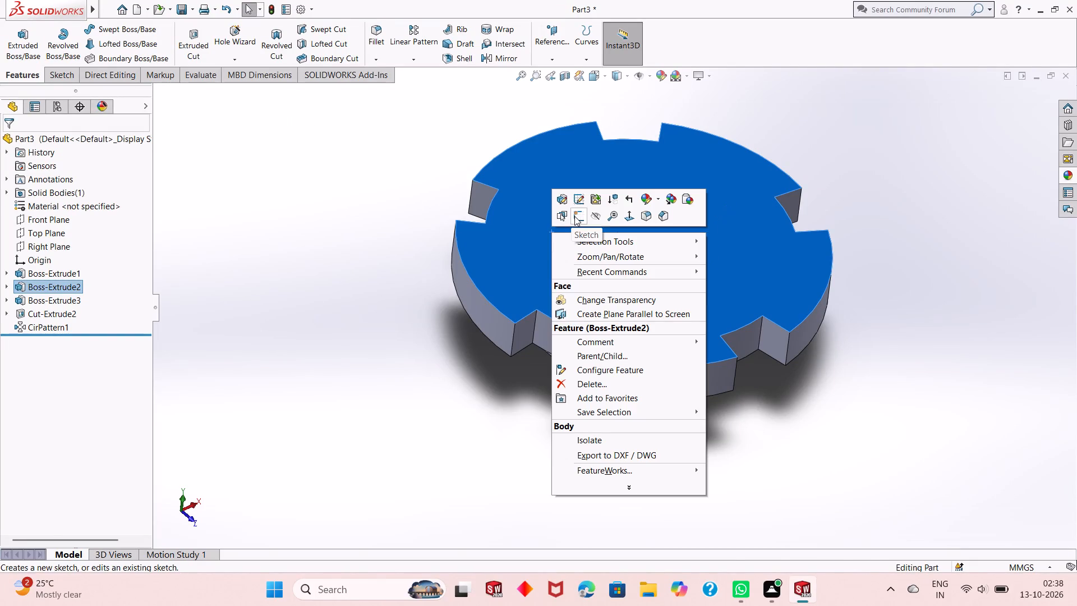
pyautogui.hotkey('ctrl', '8')
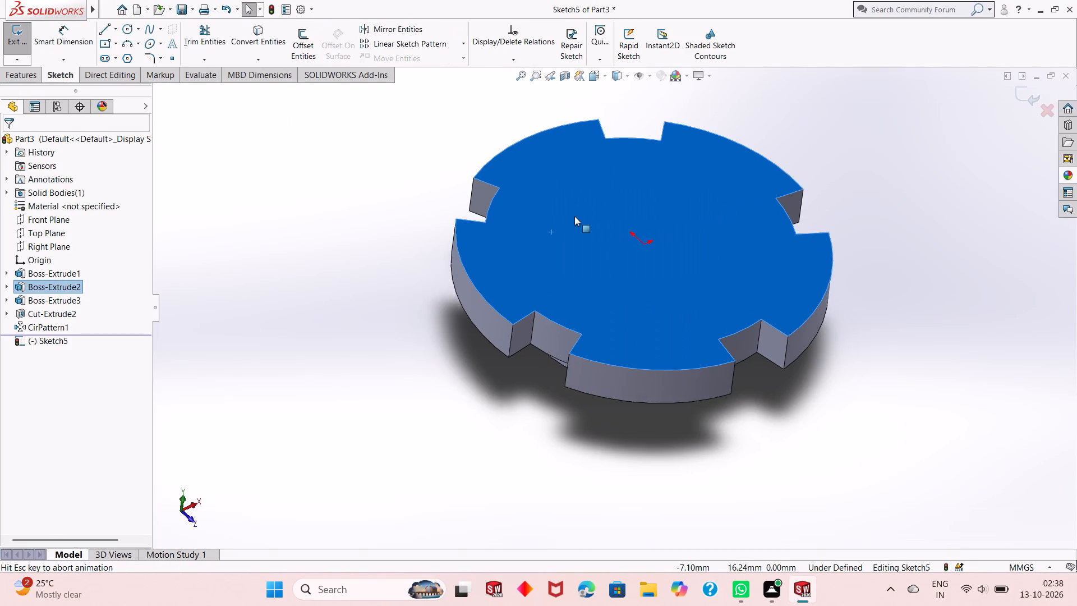
pyautogui.scroll(-1, 575, 245)
pyautogui.scroll(1, 574, 251)
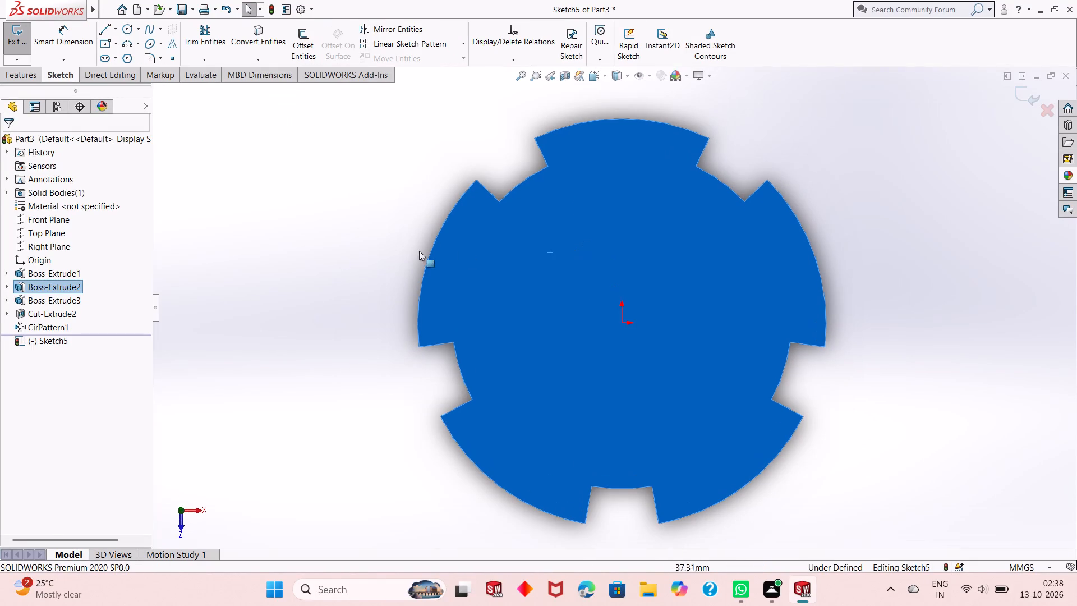
pyautogui.click(318, 250)
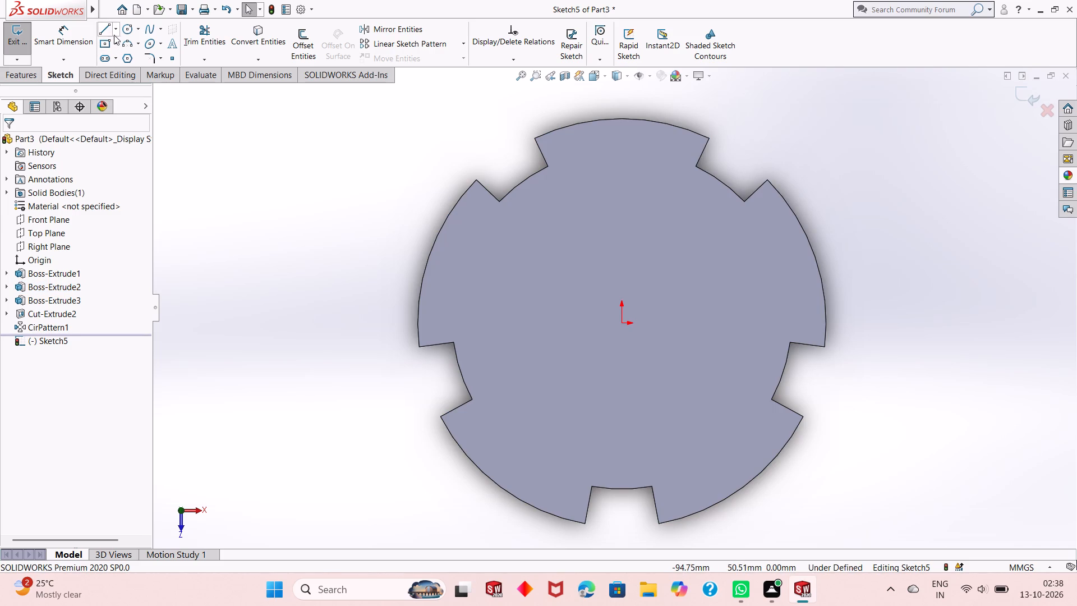
# Sketch a circle centered on the origin with a 43 mm radius, meeting the flange's outer rim edge.
pyautogui.click(127, 29)
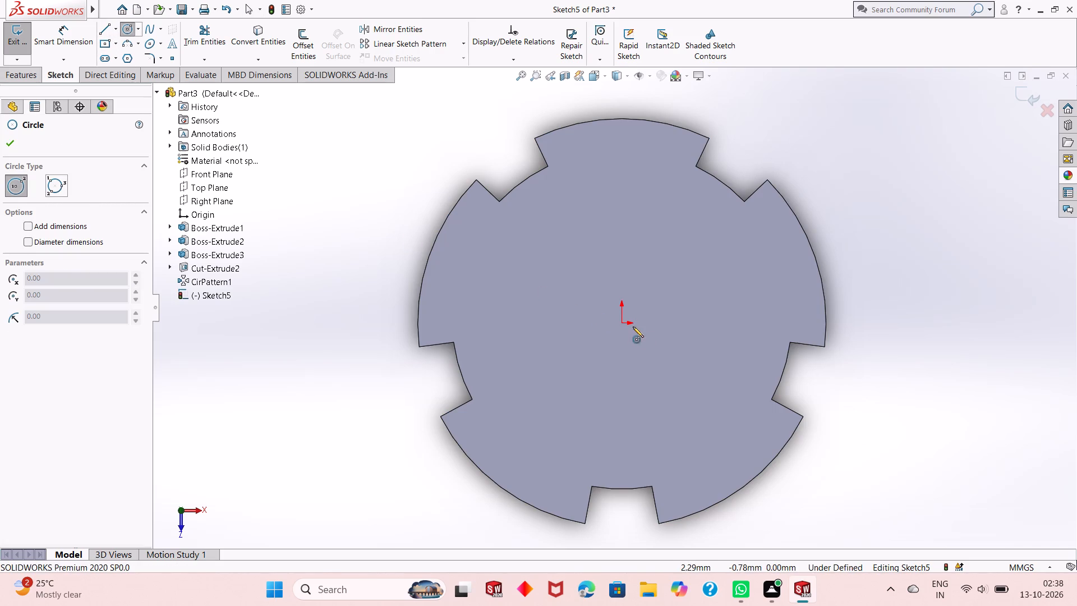
pyautogui.click(624, 323)
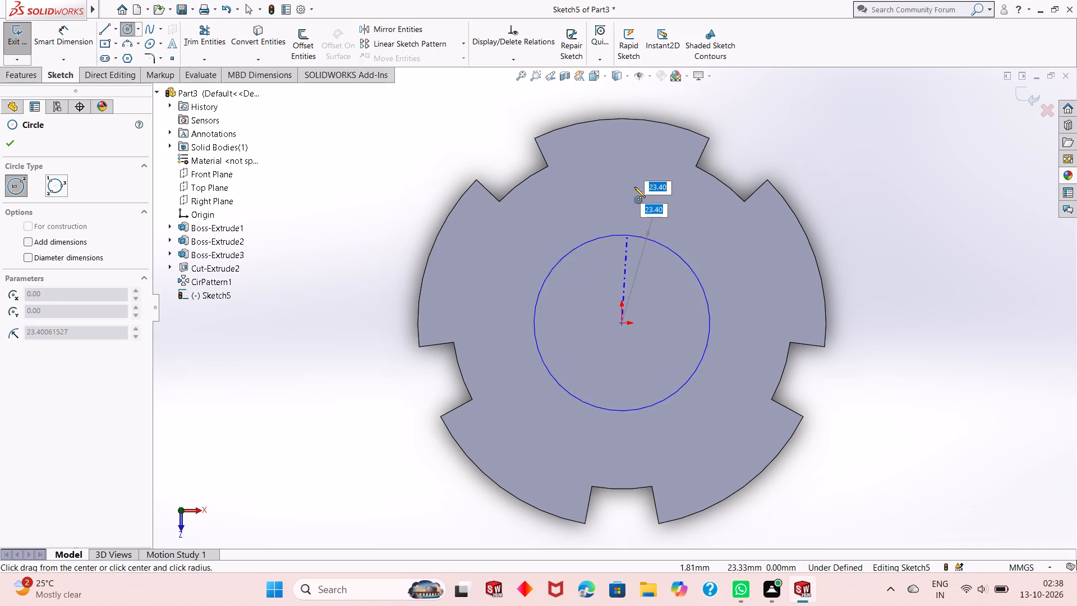
pyautogui.click(646, 120)
pyautogui.rightClick(500, 119)
pyautogui.click(514, 127)
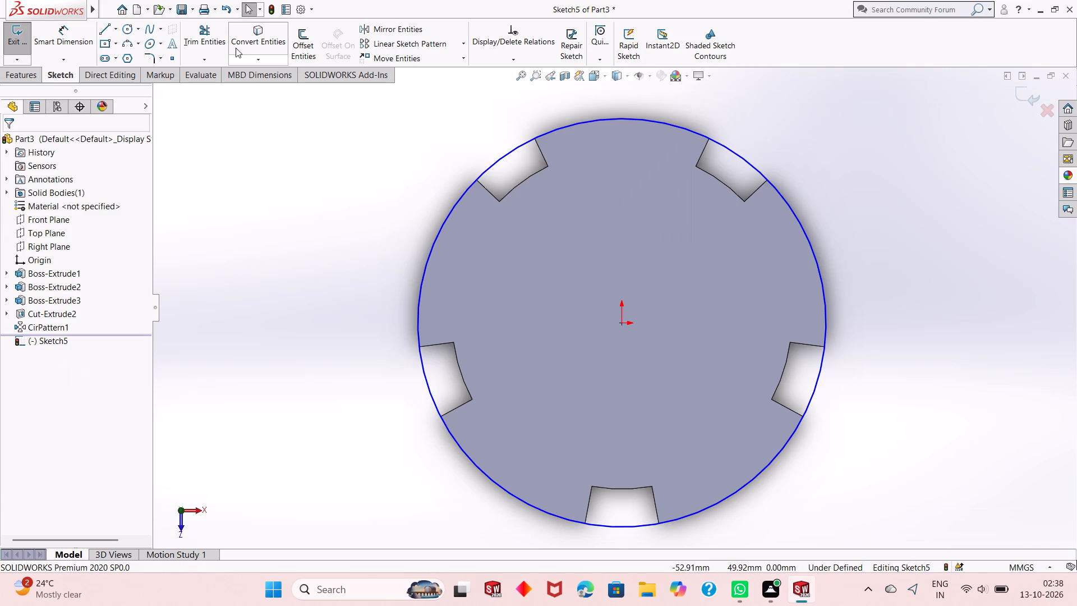
# Dimension the sketched rim circle's diameter and exit the sketch.
pyautogui.click(52, 27)
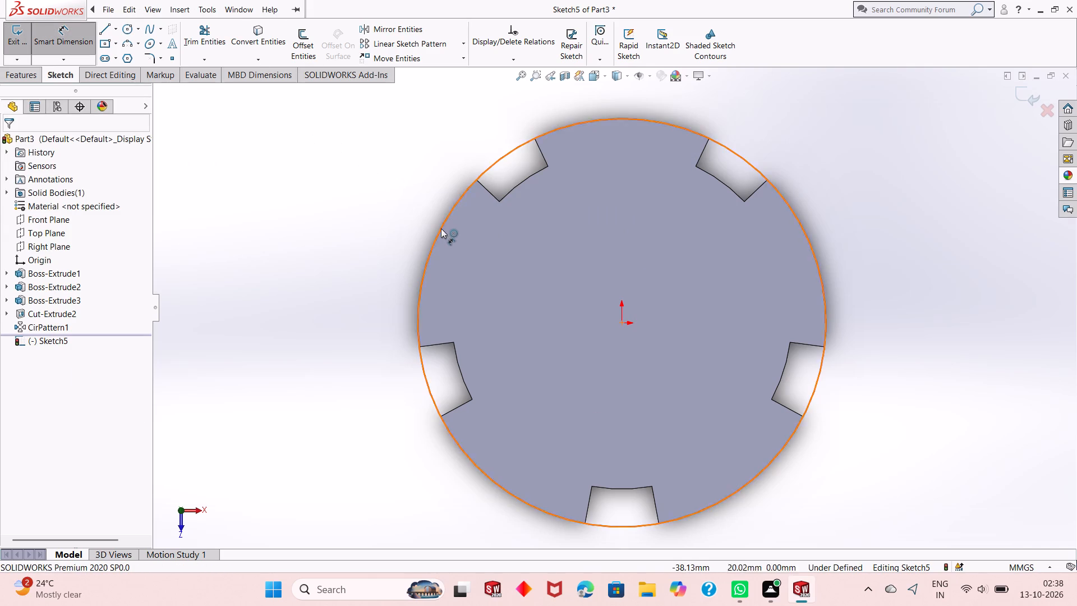
pyautogui.click(441, 228)
pyautogui.click(404, 186)
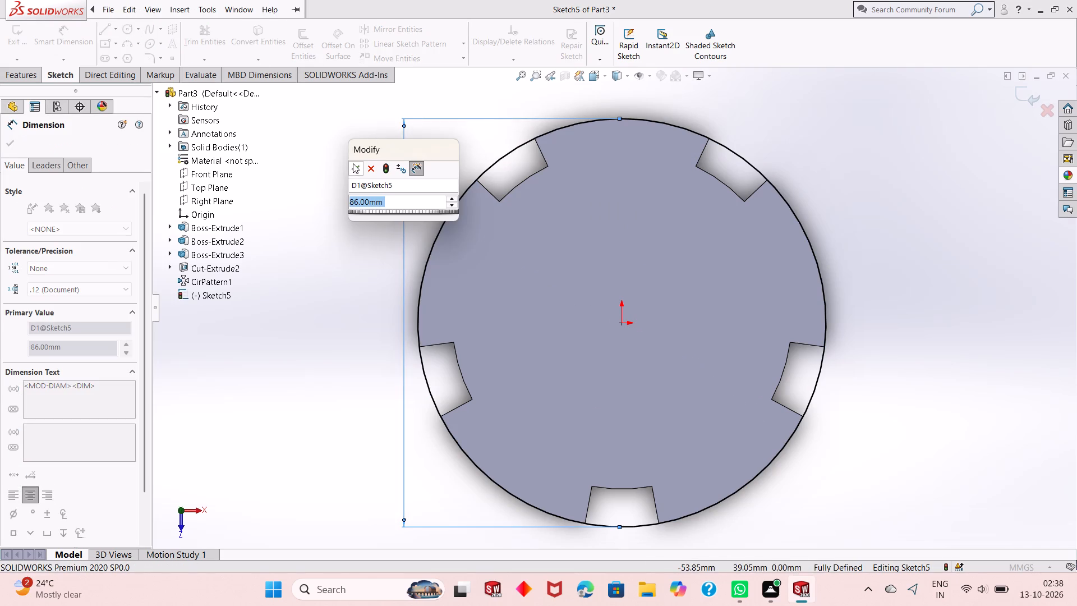
pyautogui.click(351, 170)
pyautogui.rightClick(351, 170)
pyautogui.click(376, 210)
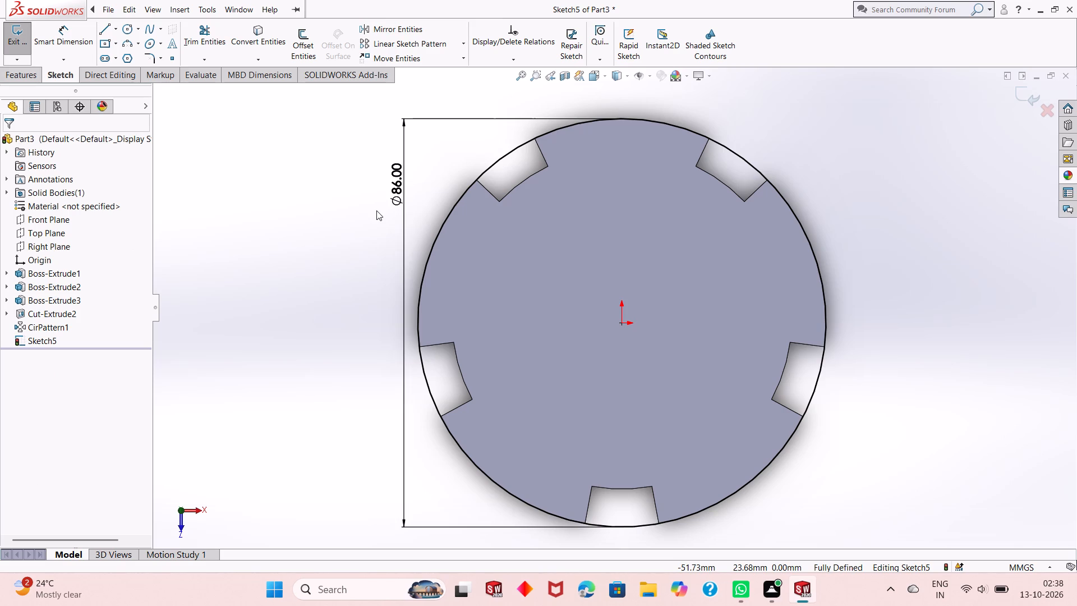
pyautogui.scroll(3, 597, 331)
pyautogui.click(1016, 93)
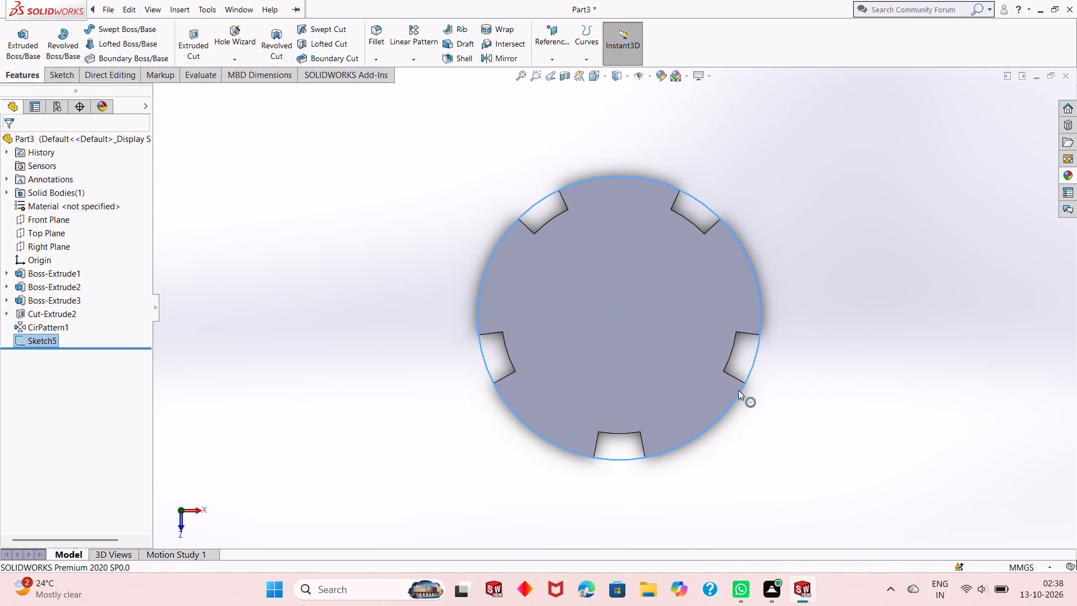
# Start a reference plane from the Top Plane and set its offset distance to 20 mm.
pyautogui.click(748, 424)
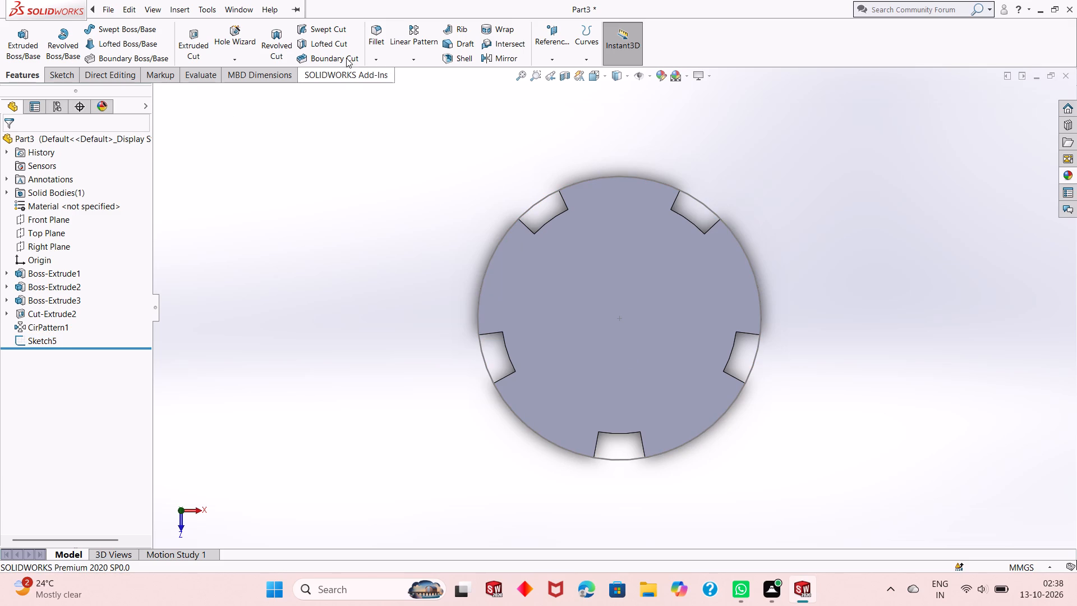
pyautogui.click(550, 55)
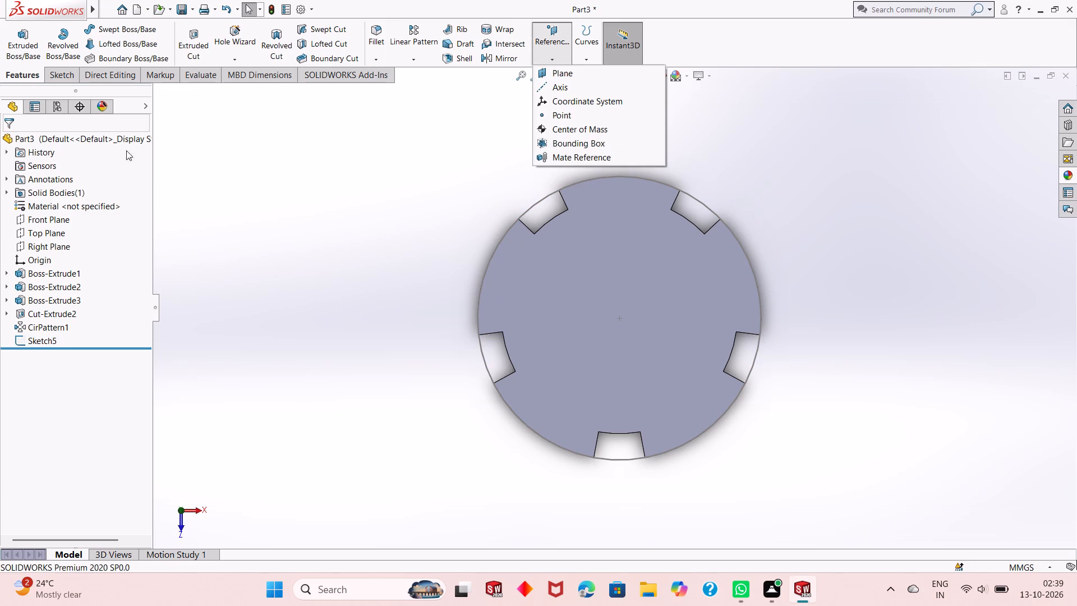
pyautogui.click(42, 236)
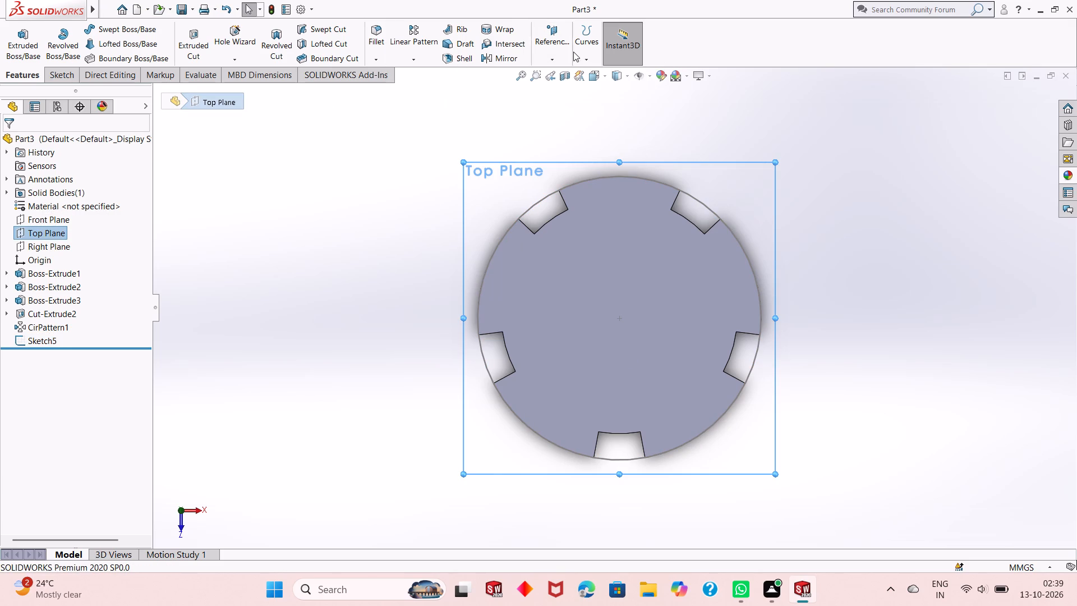
pyautogui.click(566, 50)
pyautogui.click(565, 69)
pyautogui.moveTo(636, 368); pyautogui.dragTo(638, 328, button='middle')
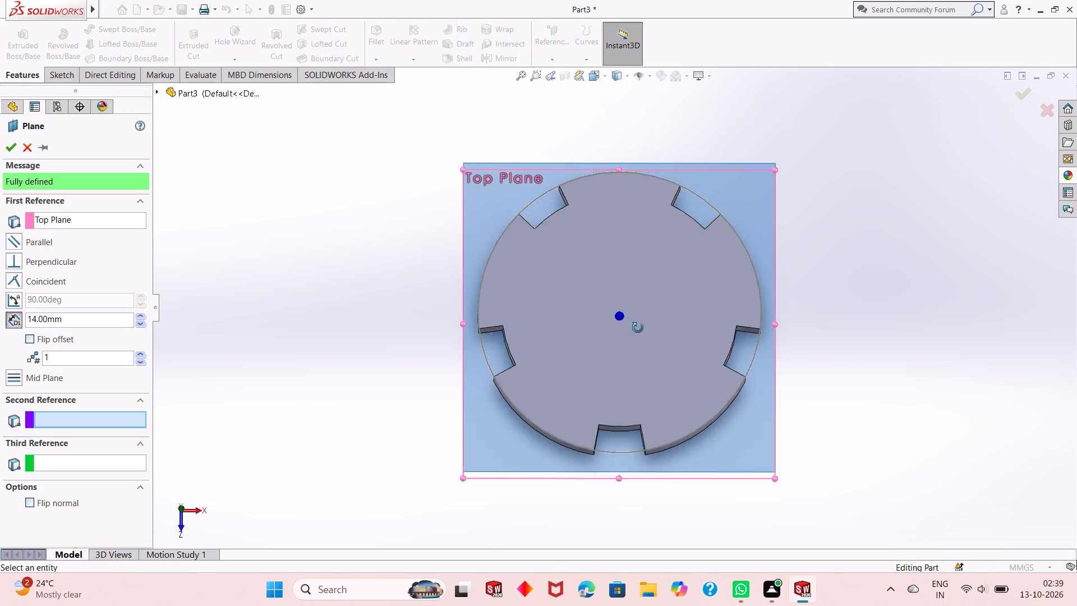
pyautogui.moveTo(638, 328); pyautogui.dragTo(628, 196, button='middle')
pyautogui.moveTo(623, 302); pyautogui.dragTo(642, 228, button='middle')
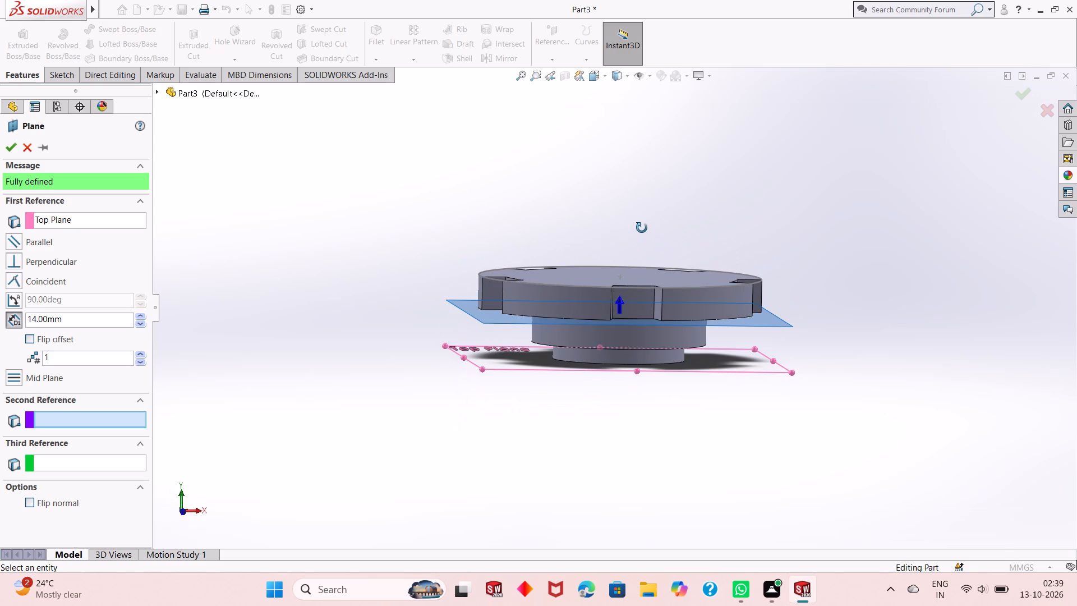
pyautogui.moveTo(642, 228); pyautogui.dragTo(640, 247, button='middle')
pyautogui.doubleClick(86, 320)
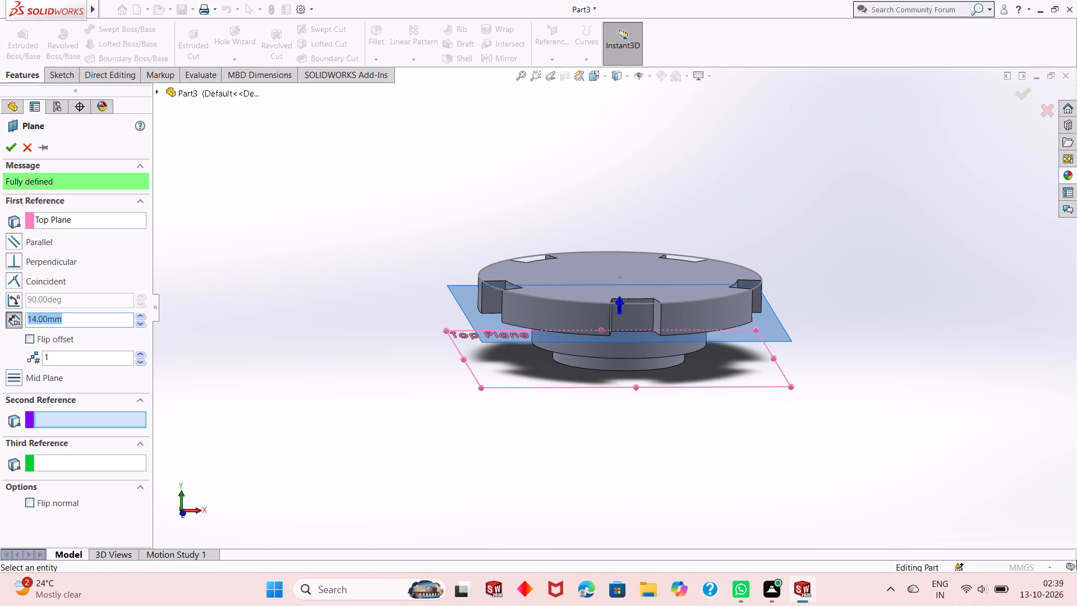
pyautogui.write('20')
pyautogui.press('Return')
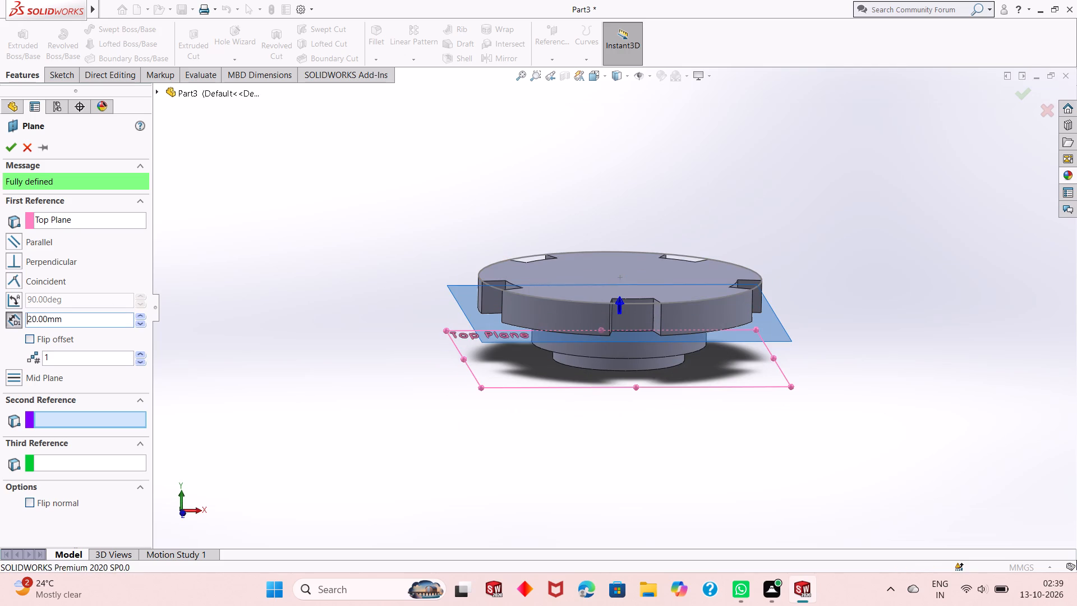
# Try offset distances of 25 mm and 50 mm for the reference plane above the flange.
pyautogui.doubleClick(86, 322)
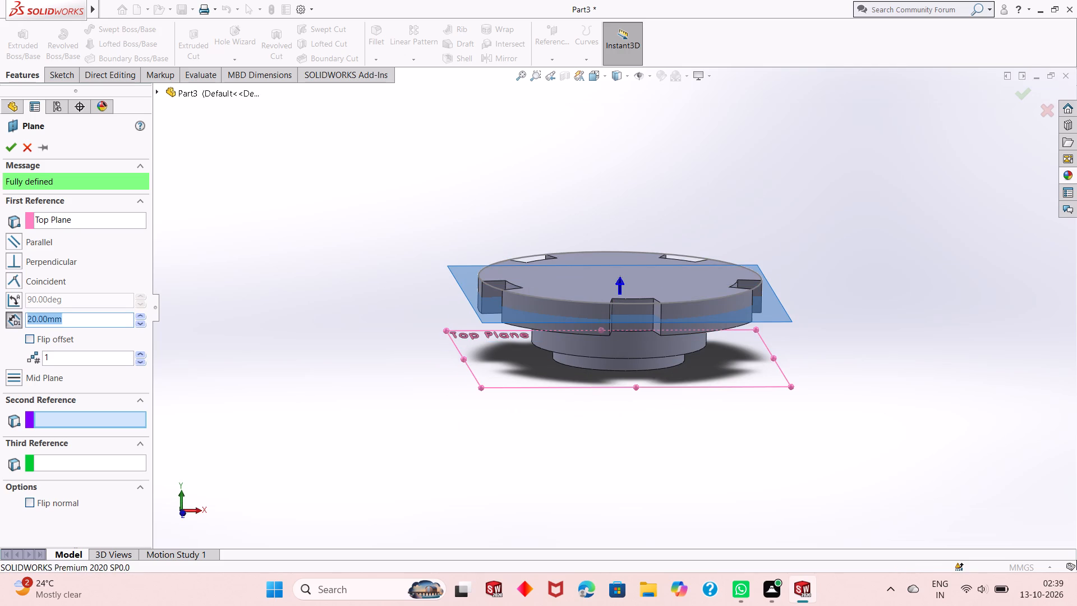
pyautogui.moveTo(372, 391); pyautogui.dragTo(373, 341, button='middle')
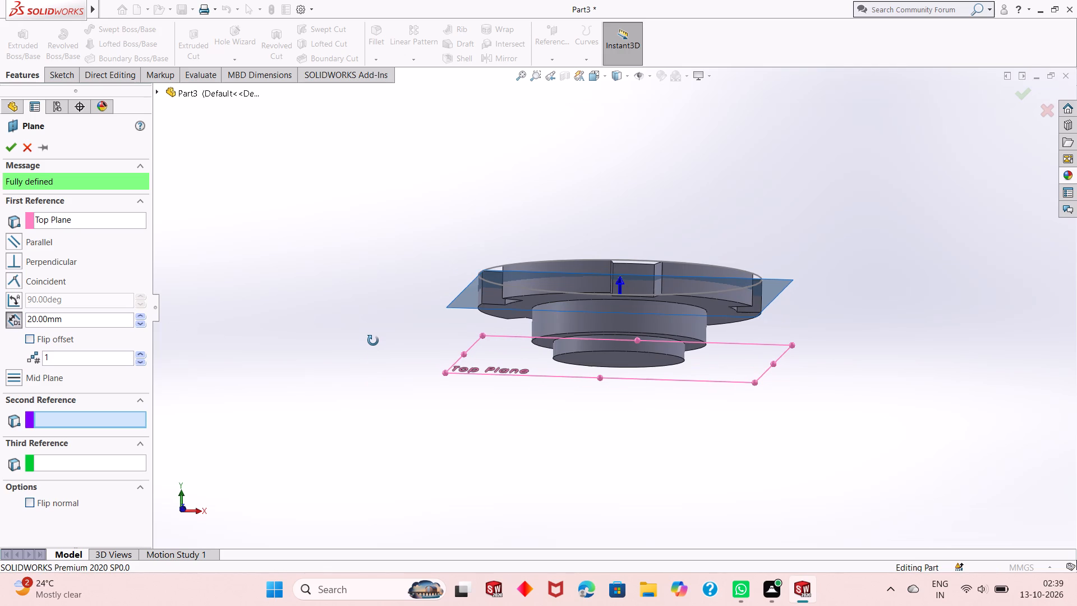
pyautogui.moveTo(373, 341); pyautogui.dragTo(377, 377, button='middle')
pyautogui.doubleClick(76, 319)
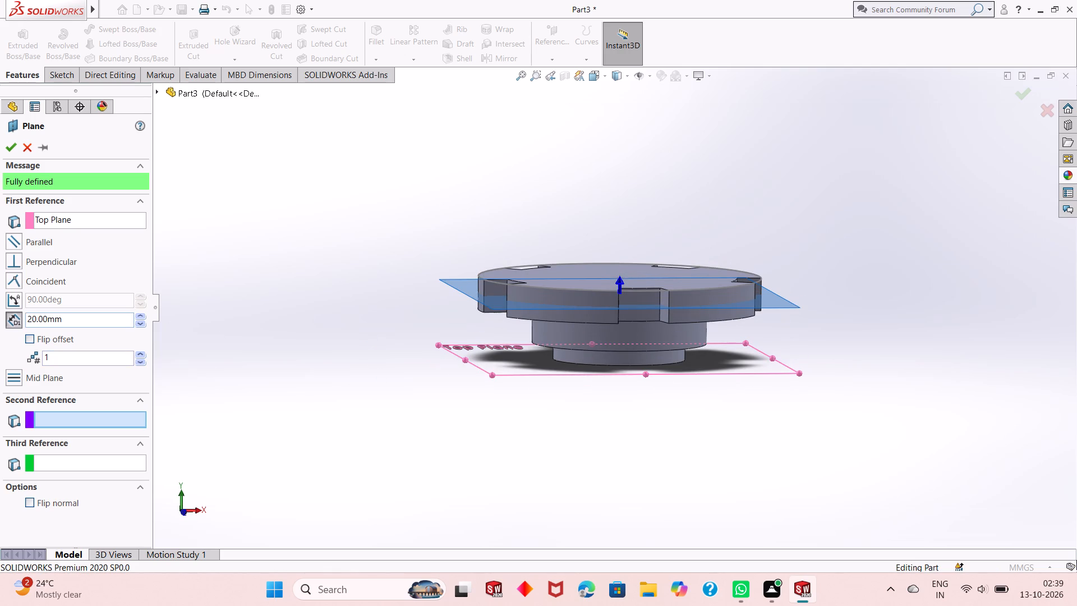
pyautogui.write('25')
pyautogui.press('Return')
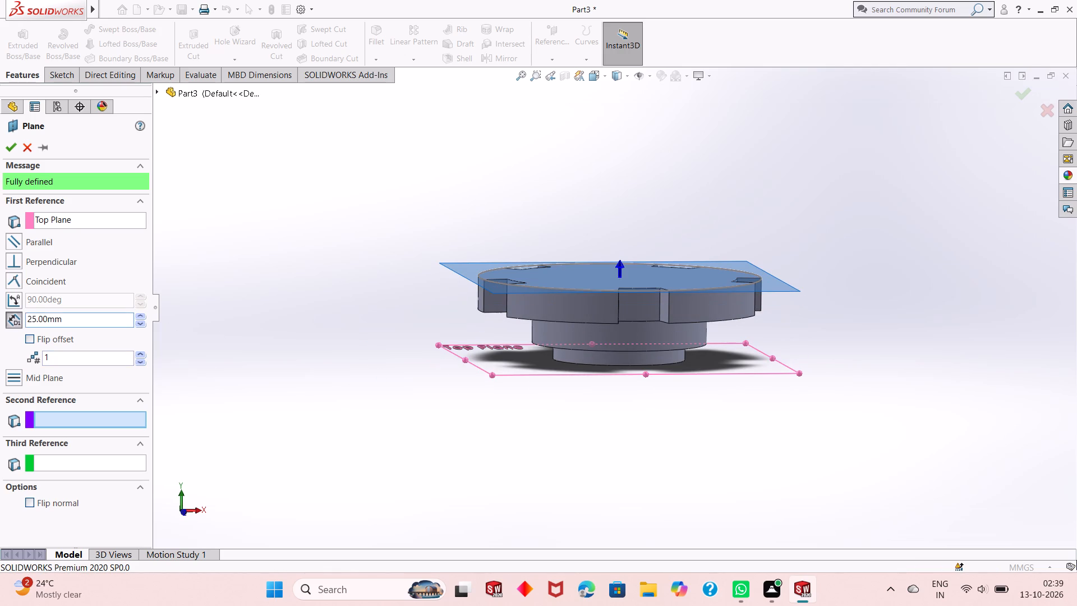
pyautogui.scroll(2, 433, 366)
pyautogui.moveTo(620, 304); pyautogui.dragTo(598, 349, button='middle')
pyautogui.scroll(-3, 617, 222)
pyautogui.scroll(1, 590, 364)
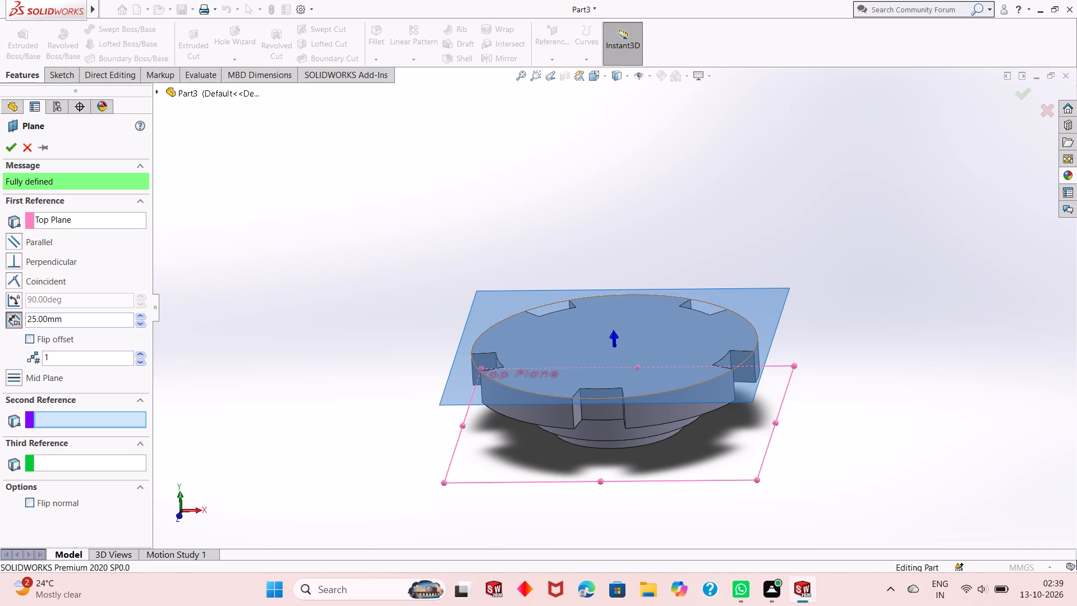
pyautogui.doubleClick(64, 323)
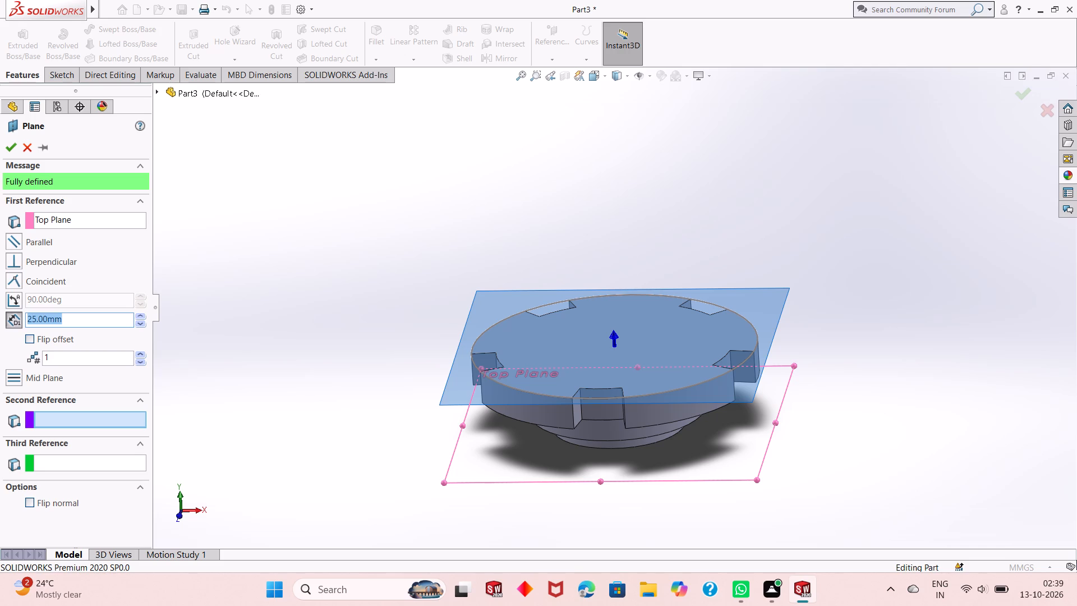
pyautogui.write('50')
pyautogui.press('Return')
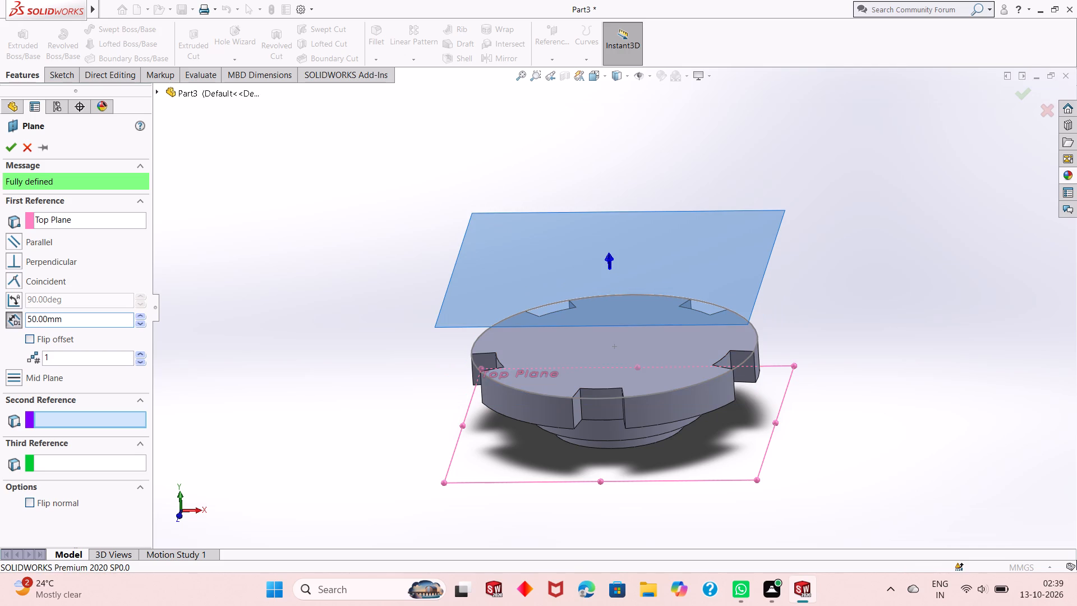
# Set the reference plane's offset from the Top Plane to 80 mm and create the plane.
pyautogui.doubleClick(67, 325)
pyautogui.write('80')
pyautogui.press('Return')
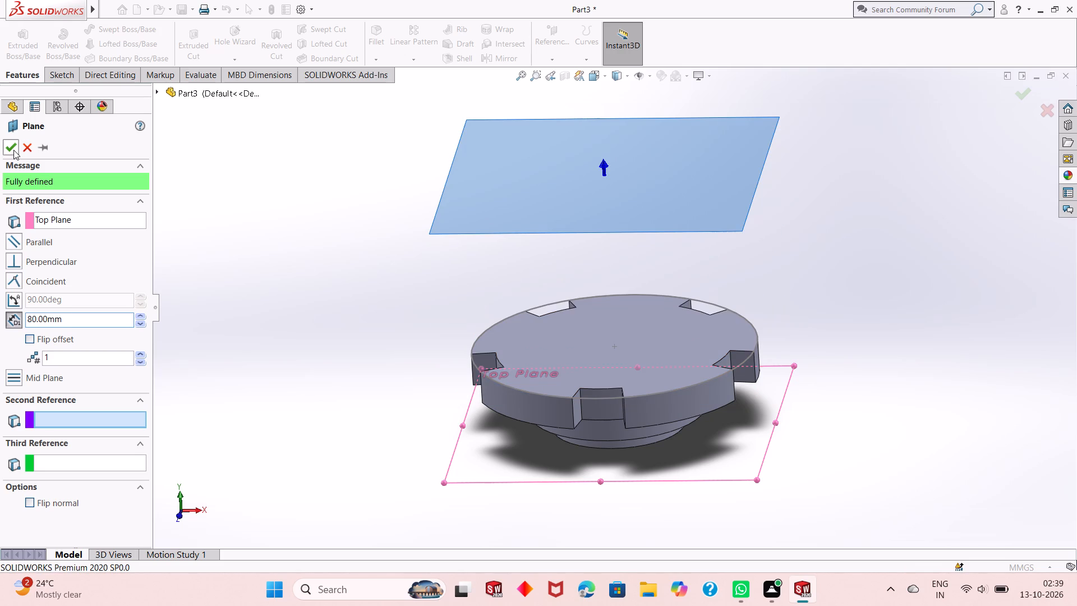
pyautogui.click(13, 150)
# Open a new sketch on the offset plane above the flange and view it face-on.
pyautogui.click(356, 330)
pyautogui.moveTo(371, 346); pyautogui.dragTo(375, 316, button='middle')
pyautogui.scroll(3, 375, 314)
pyautogui.moveTo(498, 304); pyautogui.dragTo(492, 247, button='middle')
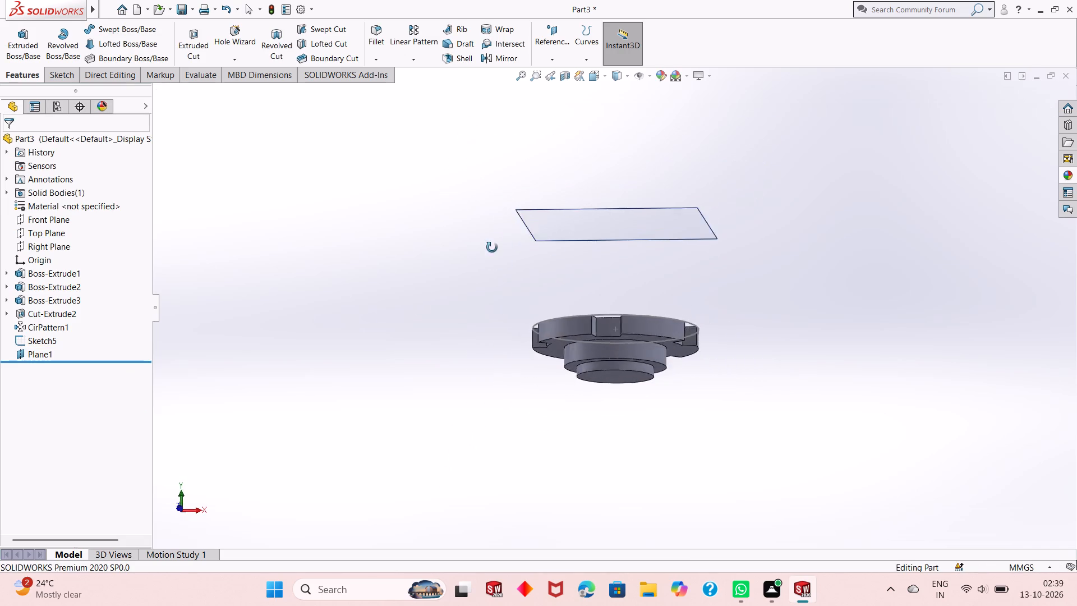
pyautogui.moveTo(492, 247); pyautogui.dragTo(482, 351, button='middle')
pyautogui.scroll(1, 482, 351)
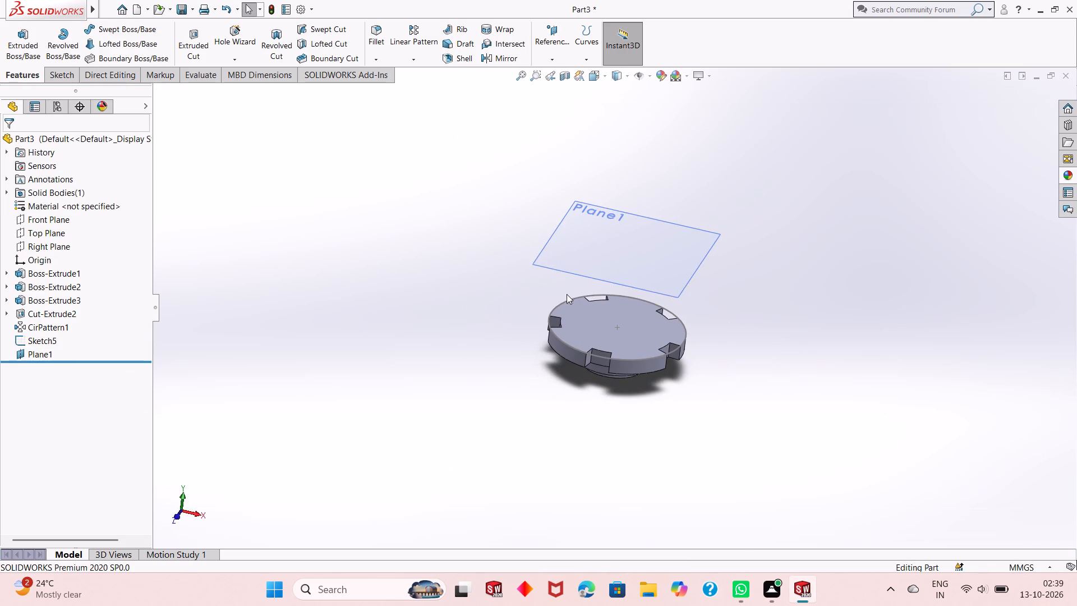
pyautogui.moveTo(565, 325); pyautogui.dragTo(571, 277, button='middle')
pyautogui.scroll(-2, 570, 266)
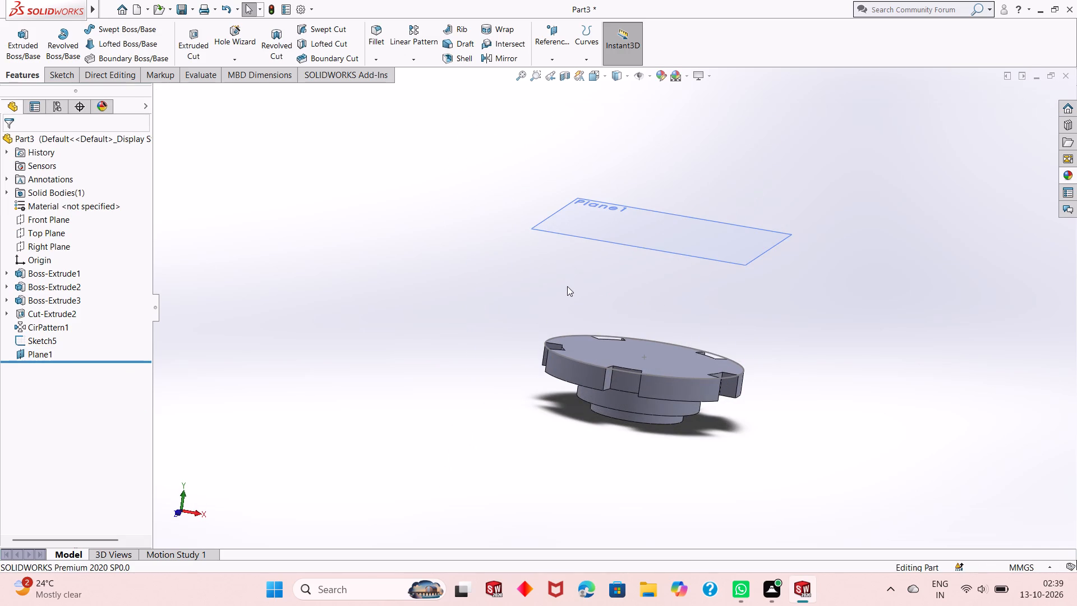
pyautogui.click(610, 220)
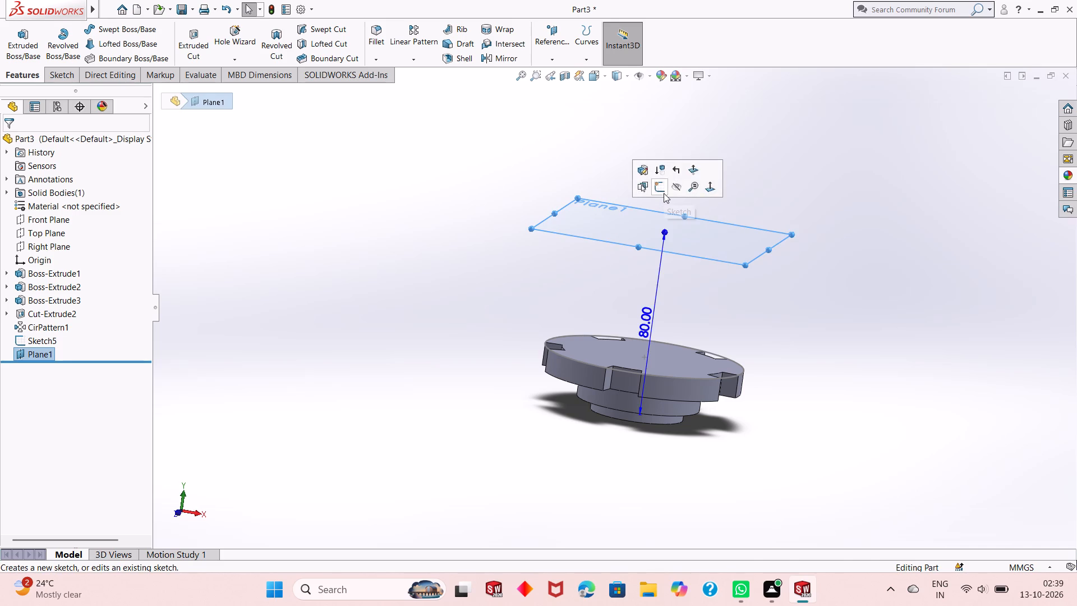
pyautogui.click(664, 193)
pyautogui.hotkey('ctrl', '8')
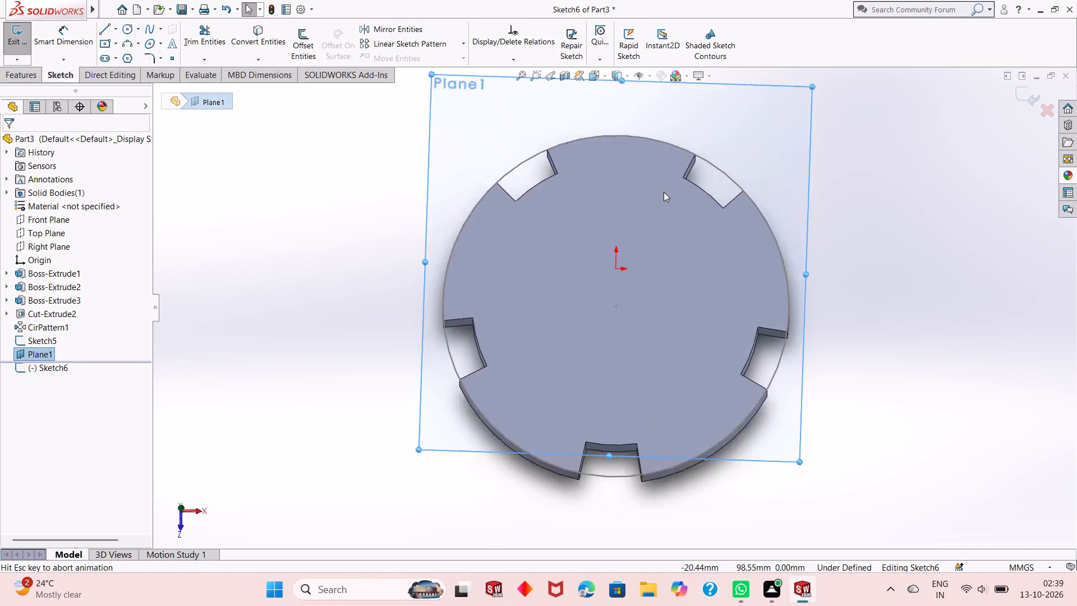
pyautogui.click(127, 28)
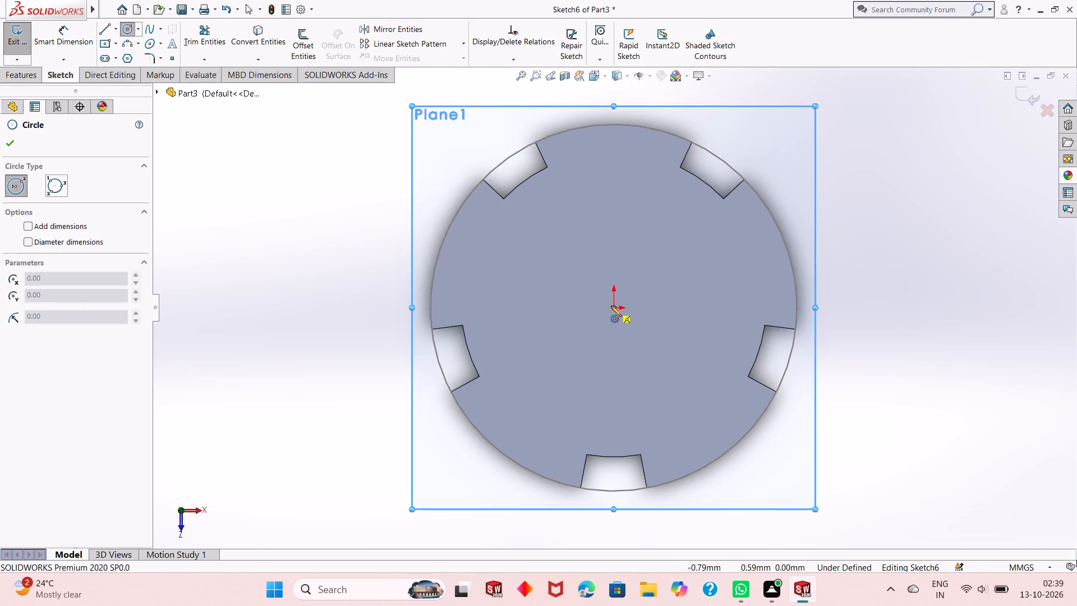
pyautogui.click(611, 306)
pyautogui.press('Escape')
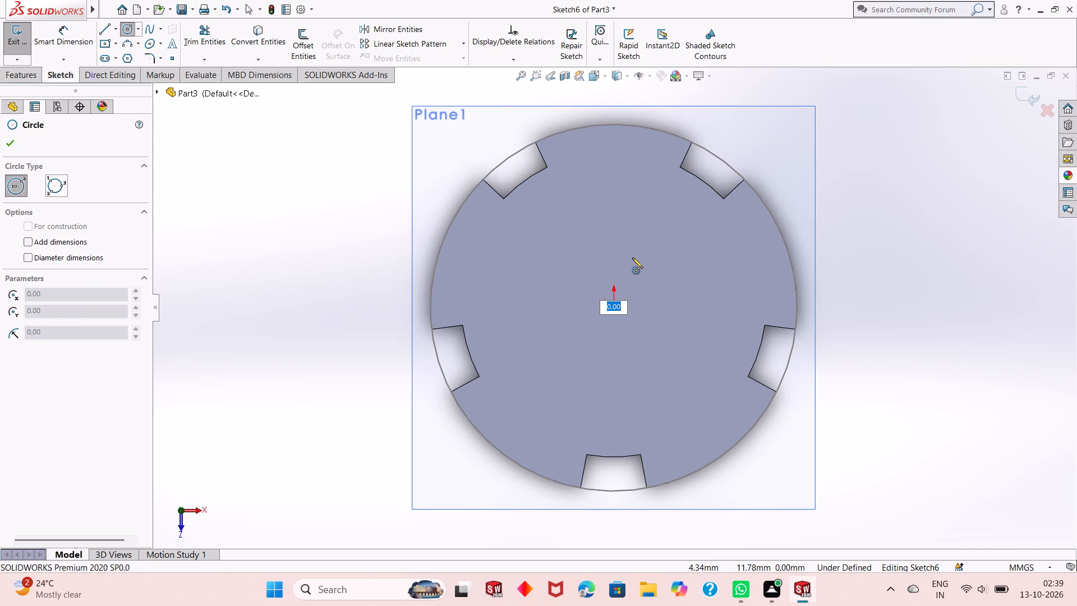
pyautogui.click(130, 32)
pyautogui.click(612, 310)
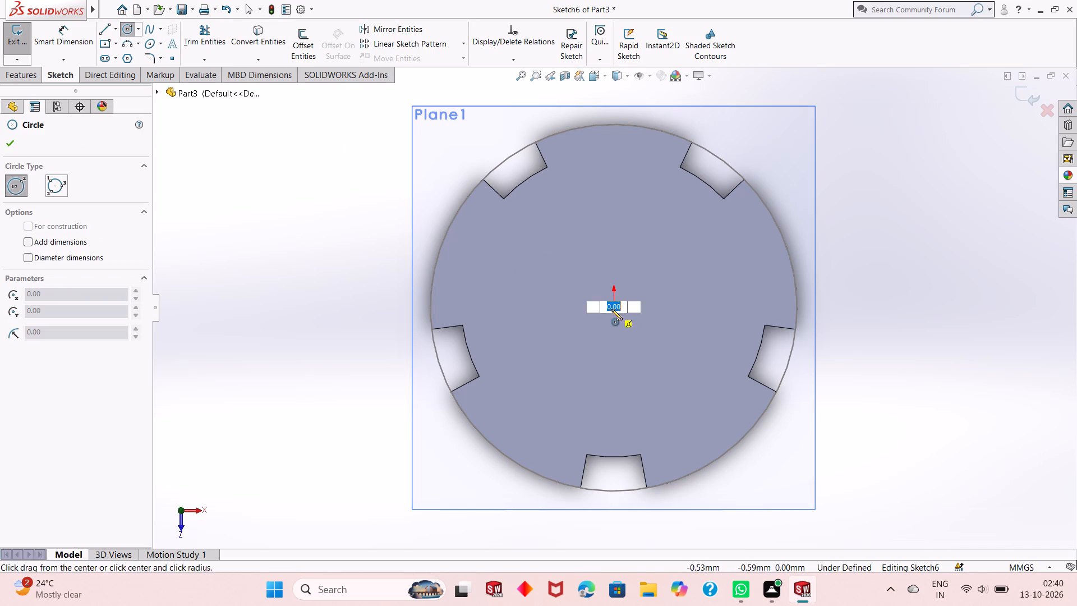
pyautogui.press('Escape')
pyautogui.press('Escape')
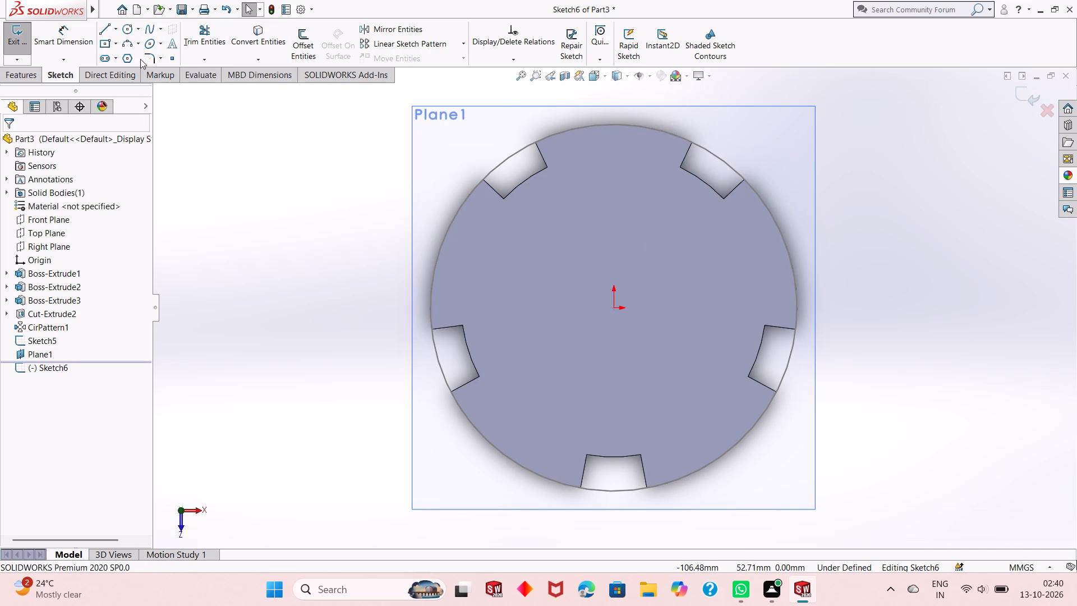
# Sketch a circle centered on the origin, sized to lie inside the ring of flange notches.
pyautogui.click(127, 27)
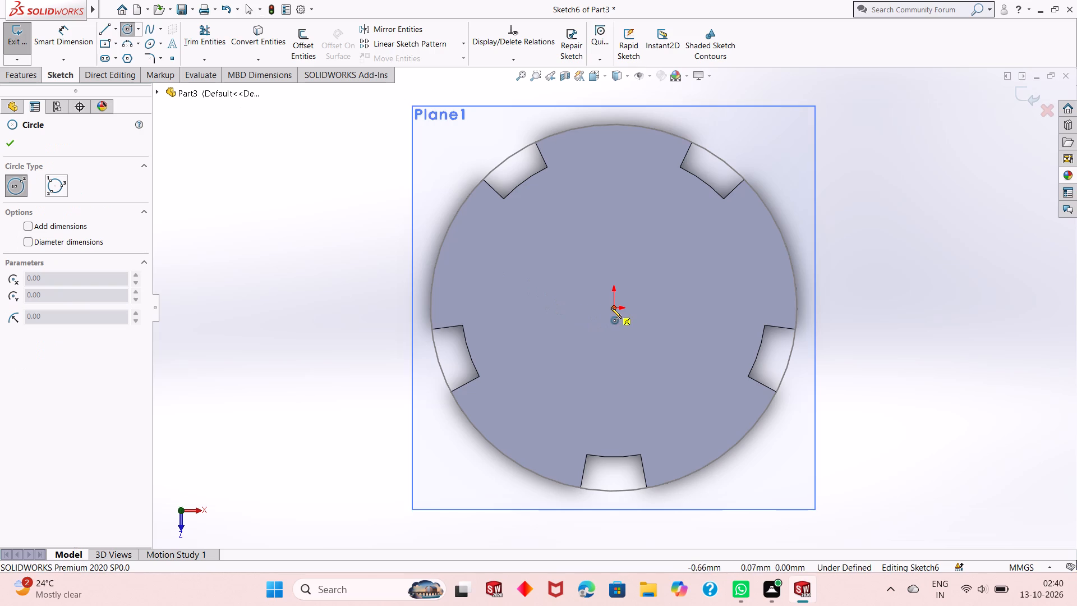
pyautogui.click(613, 308)
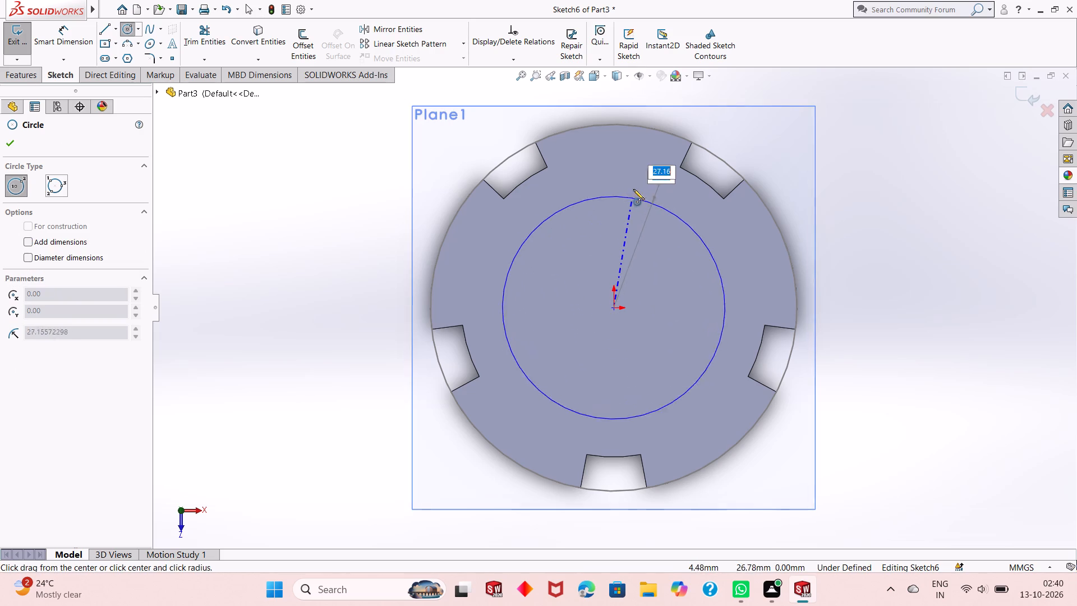
pyautogui.click(634, 189)
pyautogui.rightClick(246, 182)
pyautogui.click(275, 190)
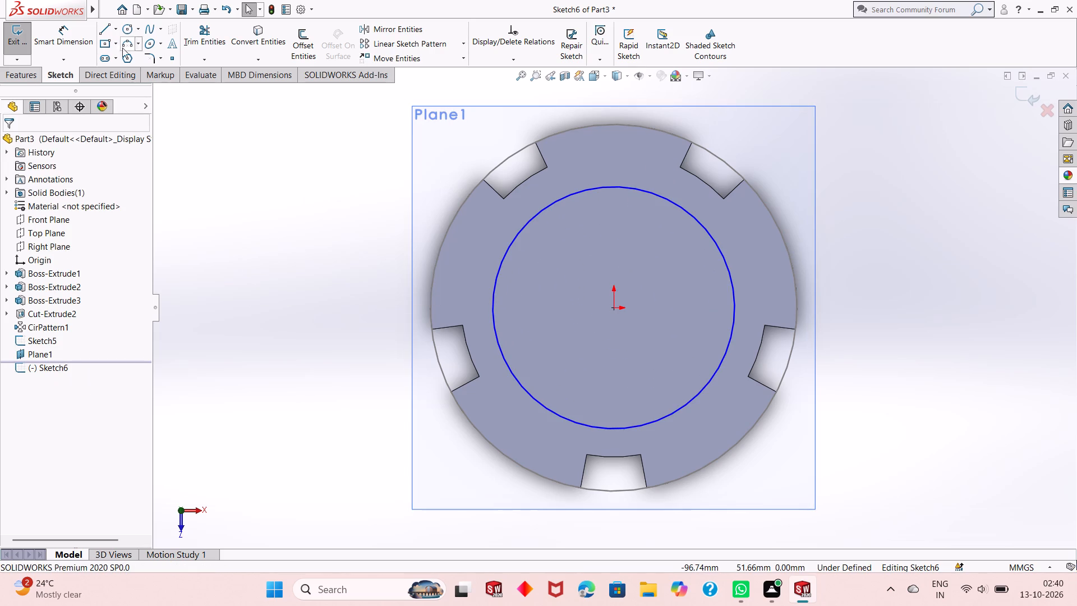
# Dimension the circle on the offset plane to a 70 mm diameter and exit the sketch.
pyautogui.click(81, 38)
pyautogui.click(518, 380)
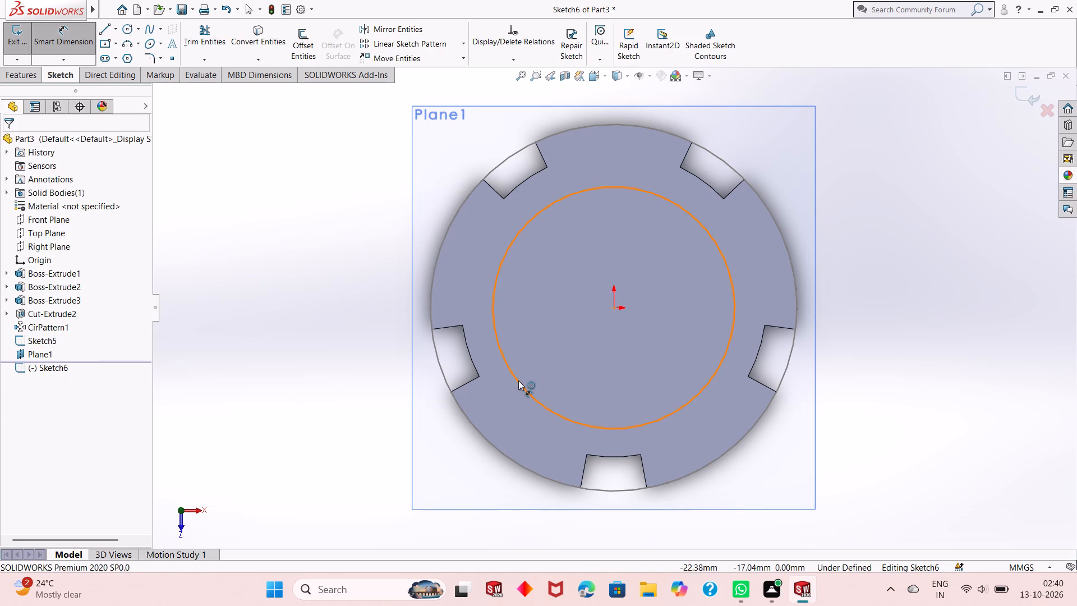
pyautogui.click(345, 474)
pyautogui.write('70')
pyautogui.press('Return')
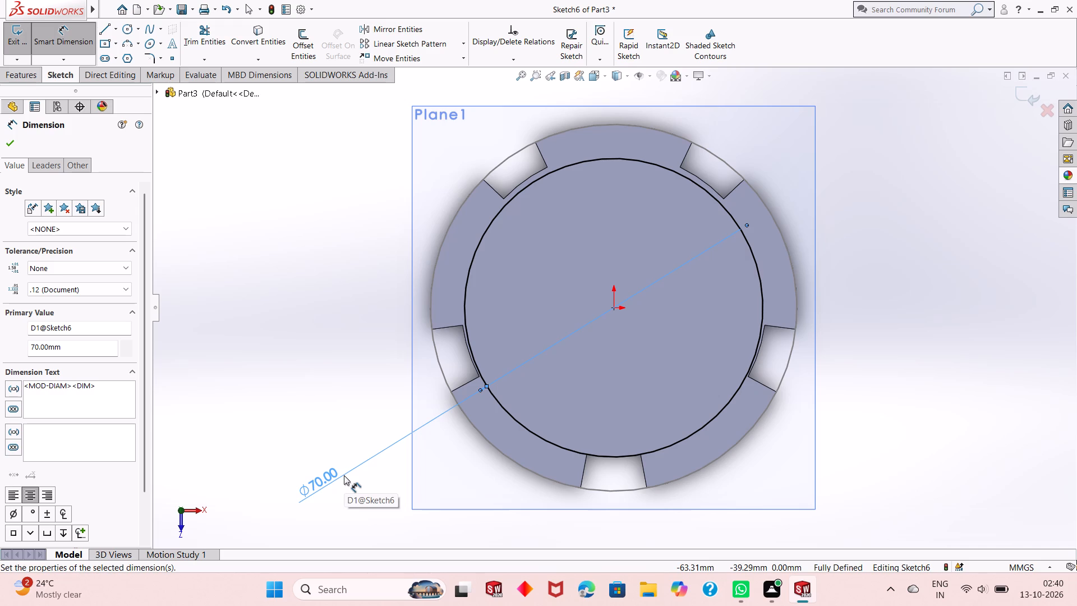
pyautogui.moveTo(451, 497); pyautogui.dragTo(459, 400, button='middle')
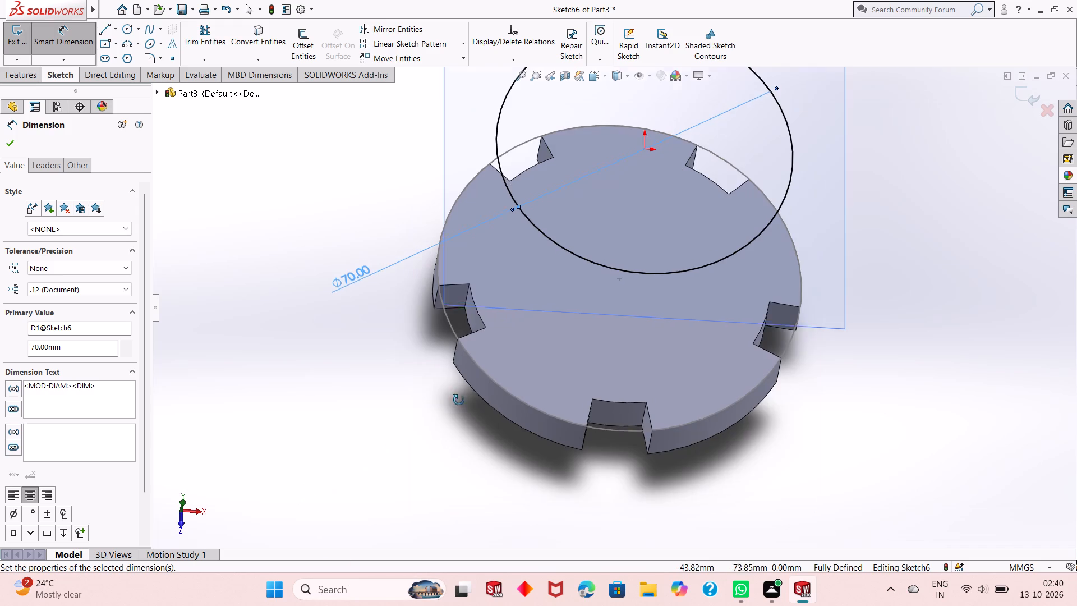
pyautogui.moveTo(459, 400); pyautogui.dragTo(459, 400, button='middle')
pyautogui.scroll(2, 459, 389)
pyautogui.moveTo(459, 389); pyautogui.dragTo(451, 350, button='middle')
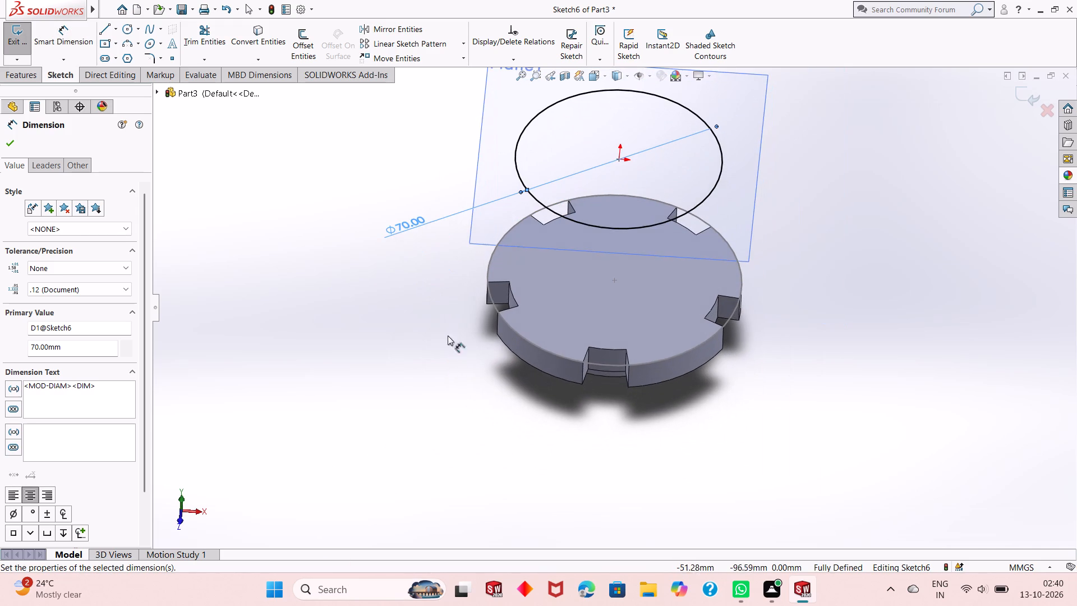
pyautogui.scroll(2, 438, 316)
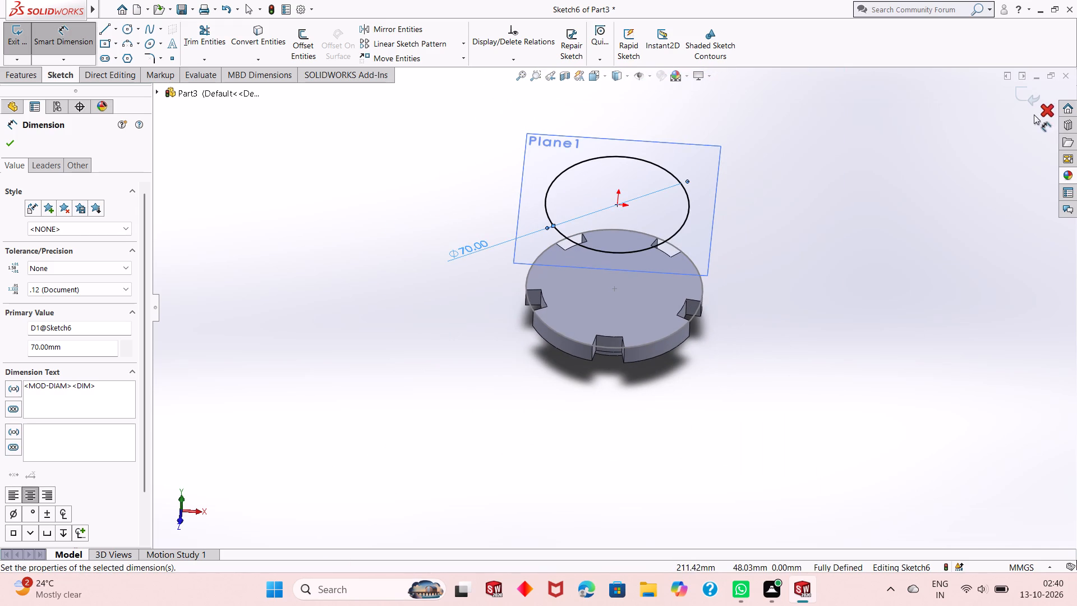
pyautogui.click(1024, 91)
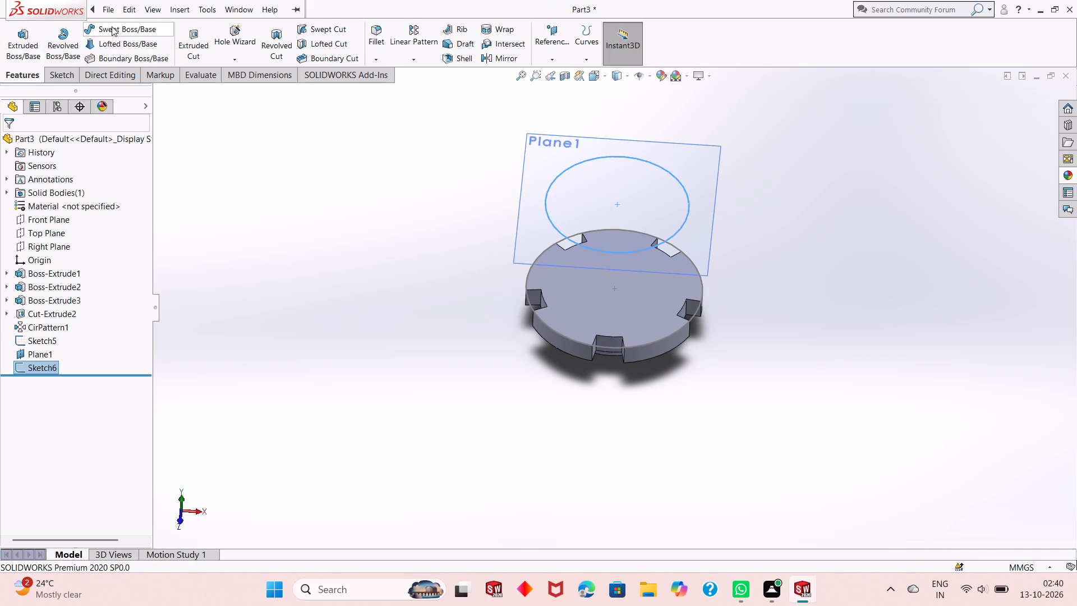
# Loft a solid between the 70 mm circle on the offset plane and the rim circle on the flange.
pyautogui.click(117, 42)
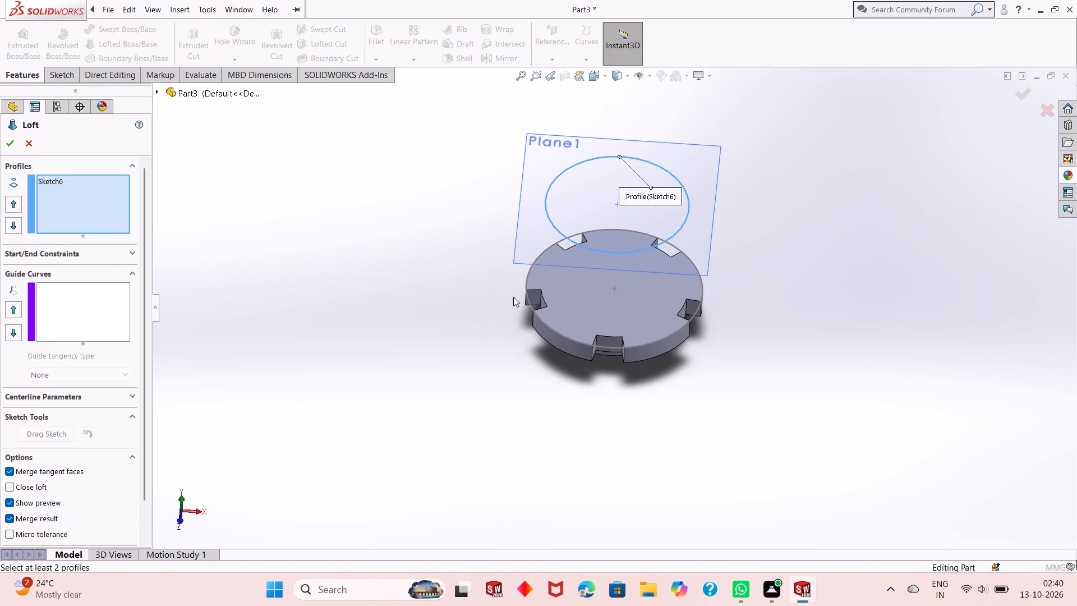
pyautogui.click(530, 304)
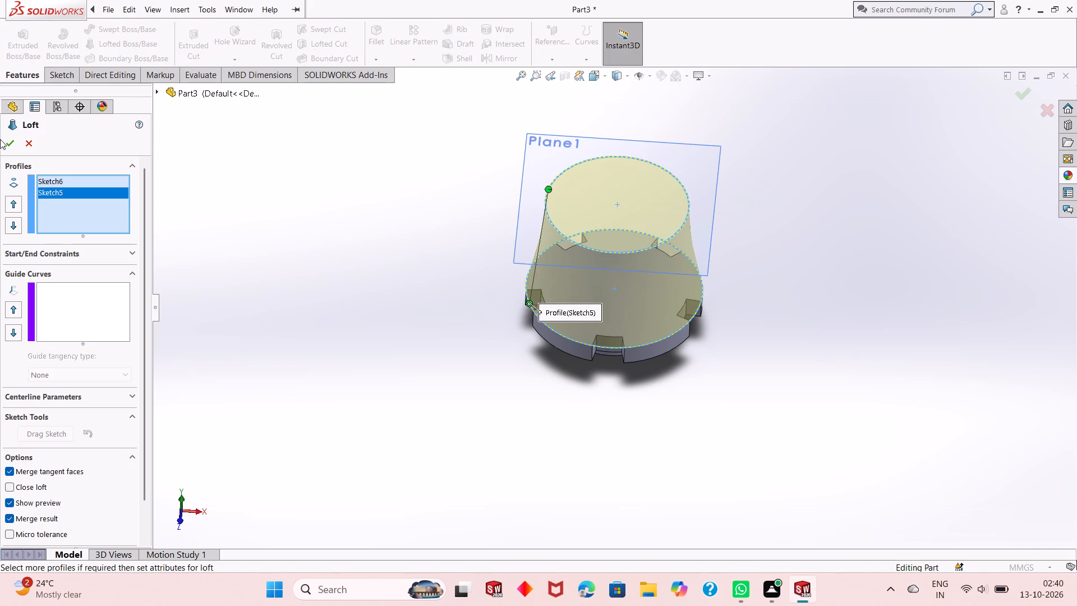
pyautogui.click(4, 141)
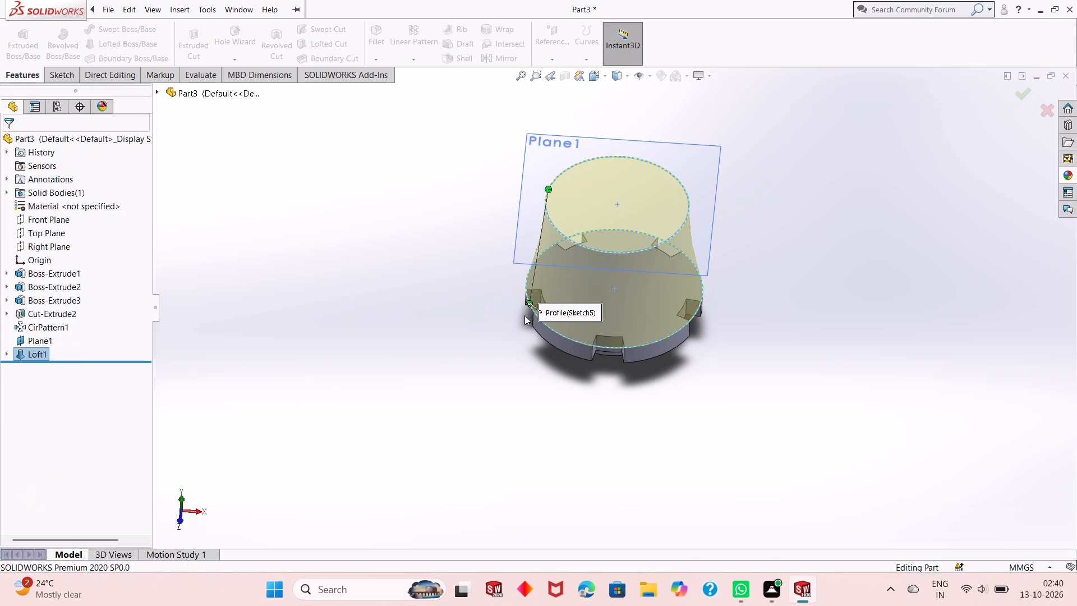
# Edit the offset reference plane at the loft's top and set its distance from the Top Plane to 70 mm.
pyautogui.click(525, 316)
pyautogui.moveTo(554, 320); pyautogui.dragTo(596, 231, button='middle')
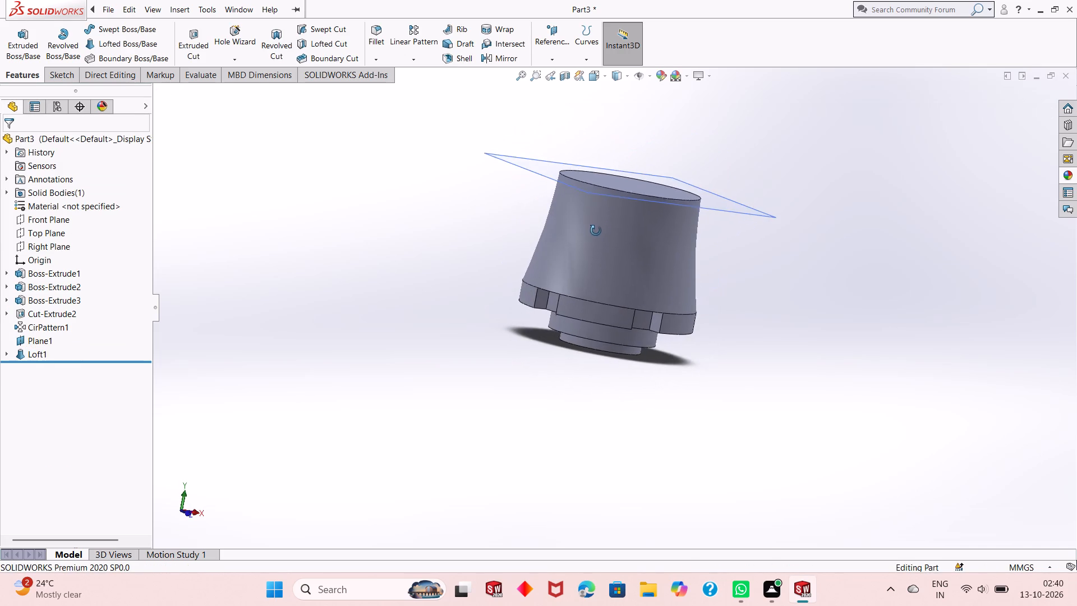
pyautogui.moveTo(596, 231); pyautogui.dragTo(589, 226, button='middle')
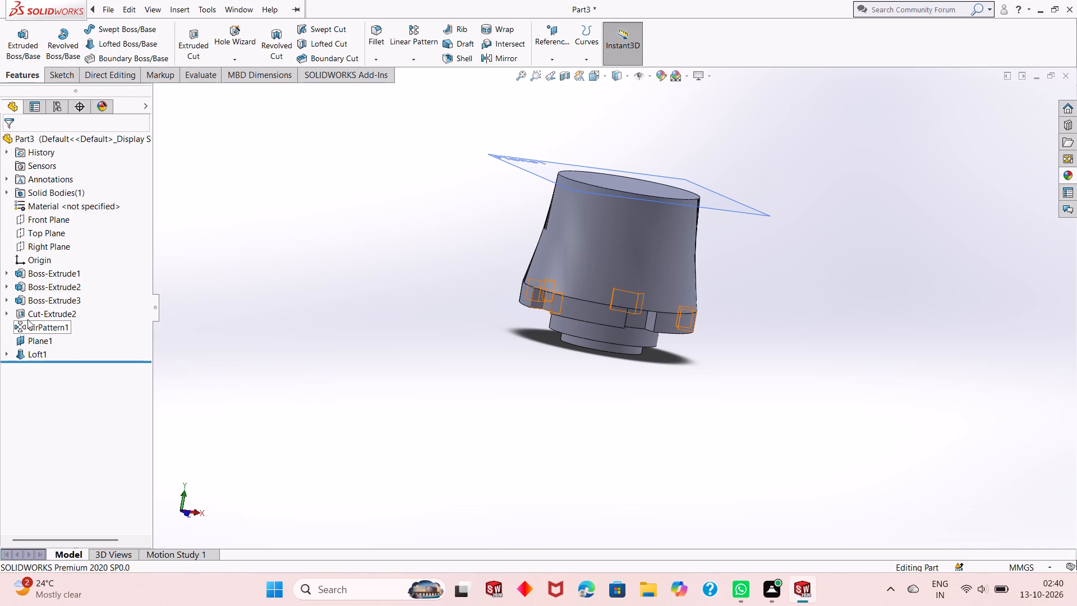
pyautogui.click(28, 338)
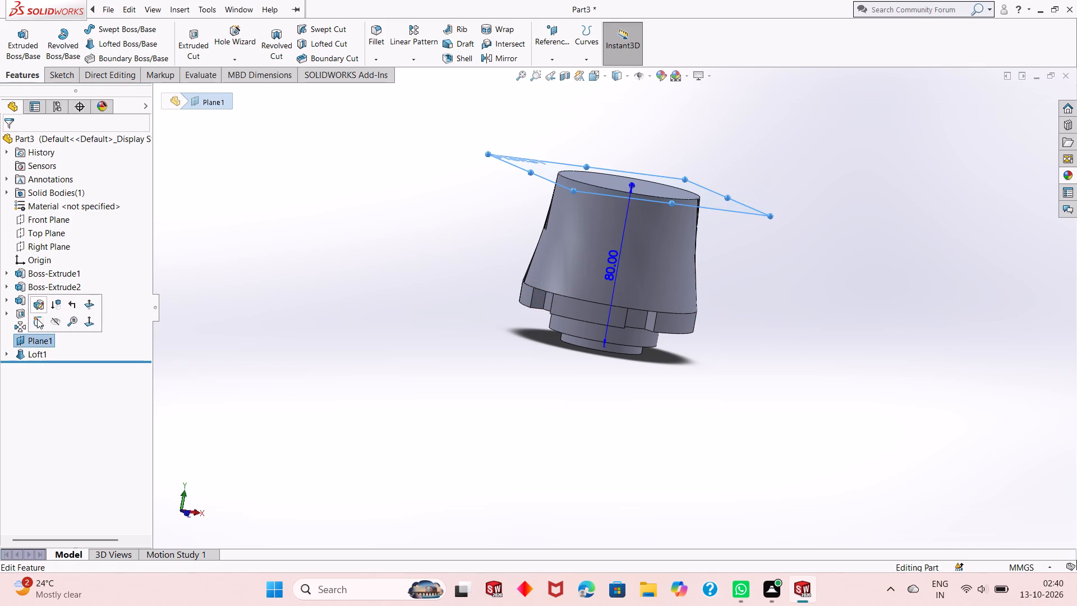
pyautogui.click(38, 307)
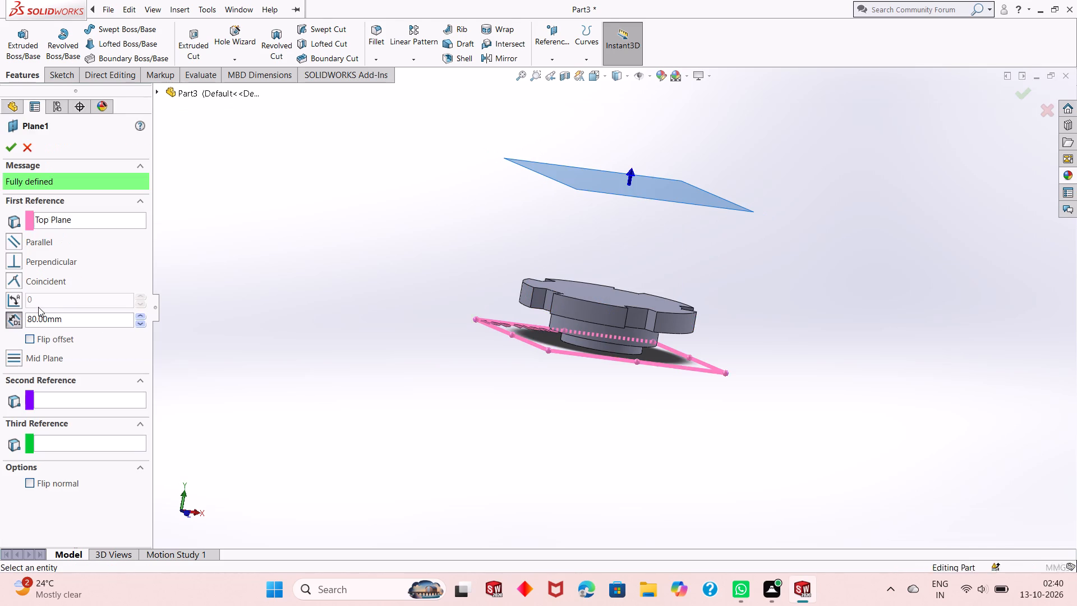
pyautogui.write('70')
pyautogui.press('Return')
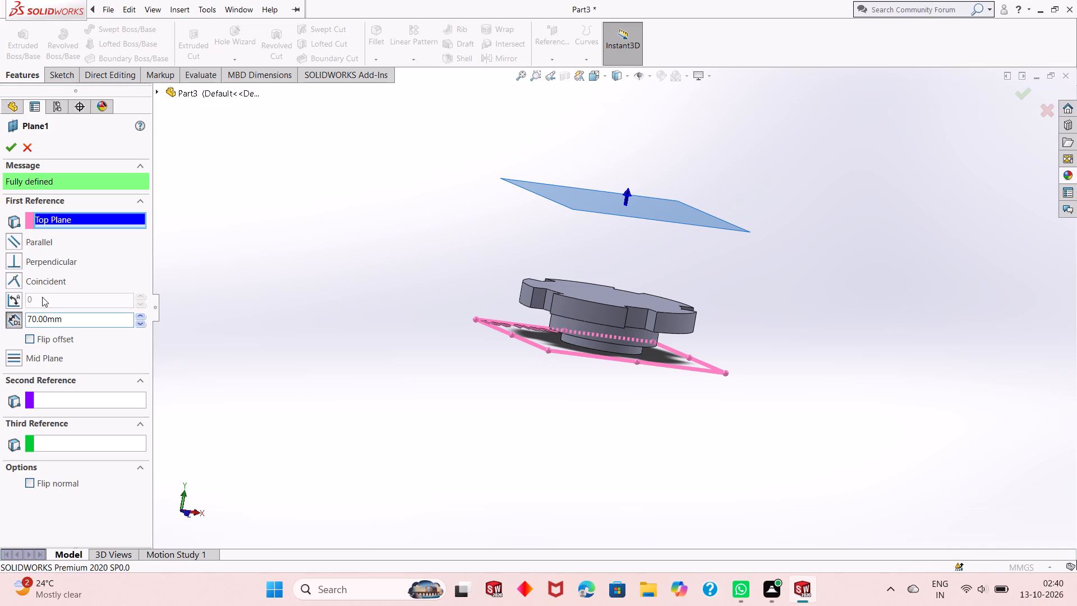
pyautogui.click(10, 141)
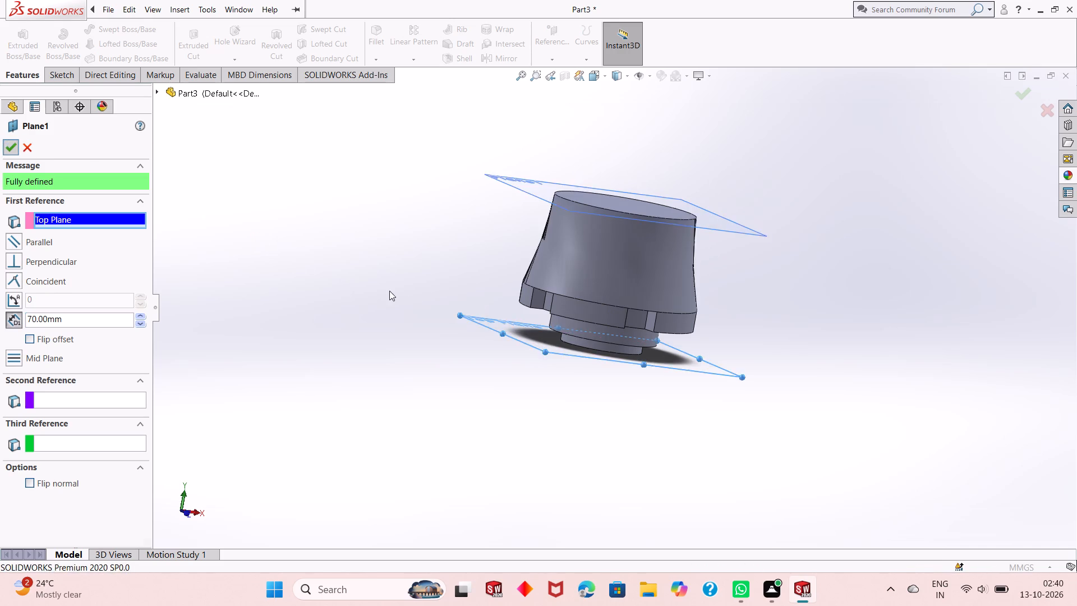
# Examine the lofted body and the stepped base from the side and from above.
pyautogui.moveTo(409, 299); pyautogui.dragTo(358, 345, button='middle')
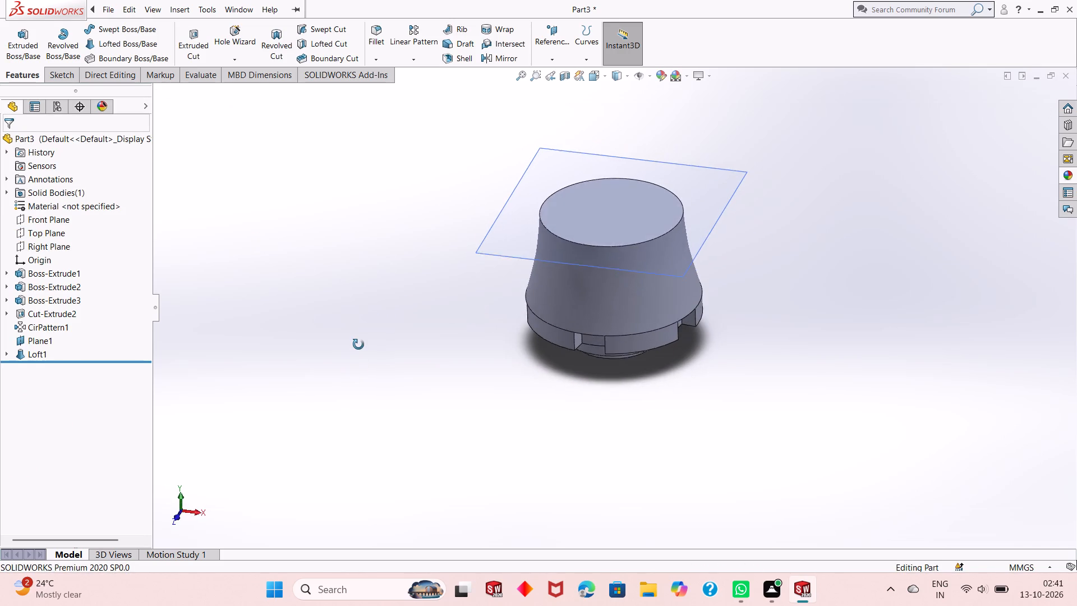
pyautogui.moveTo(358, 345); pyautogui.dragTo(363, 261, button='middle')
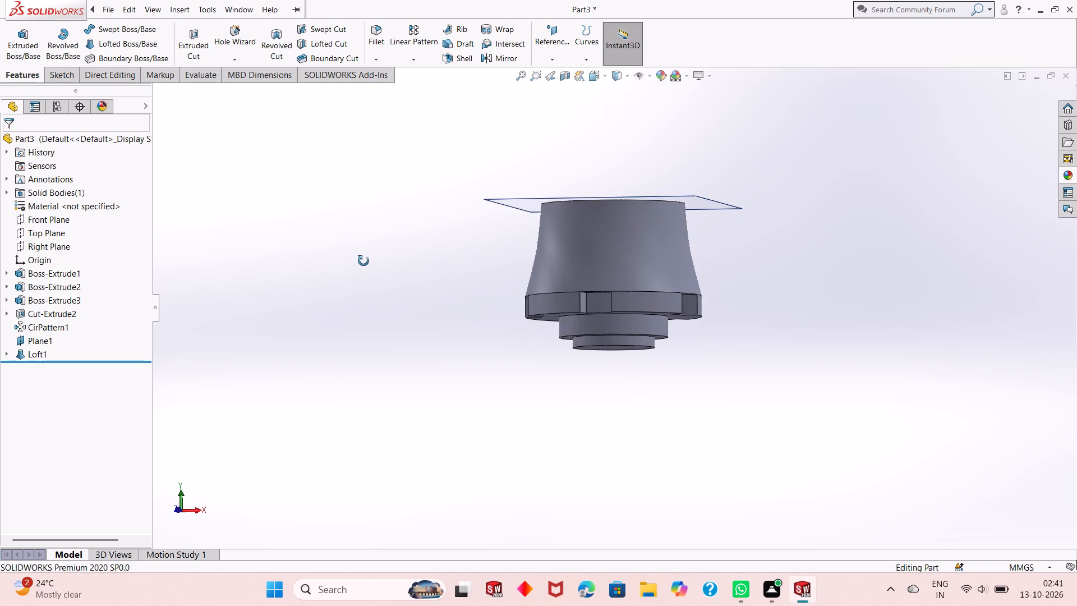
pyautogui.moveTo(363, 261); pyautogui.dragTo(357, 288, button='middle')
pyautogui.scroll(-3, 531, 221)
pyautogui.moveTo(387, 287); pyautogui.dragTo(389, 335, button='middle')
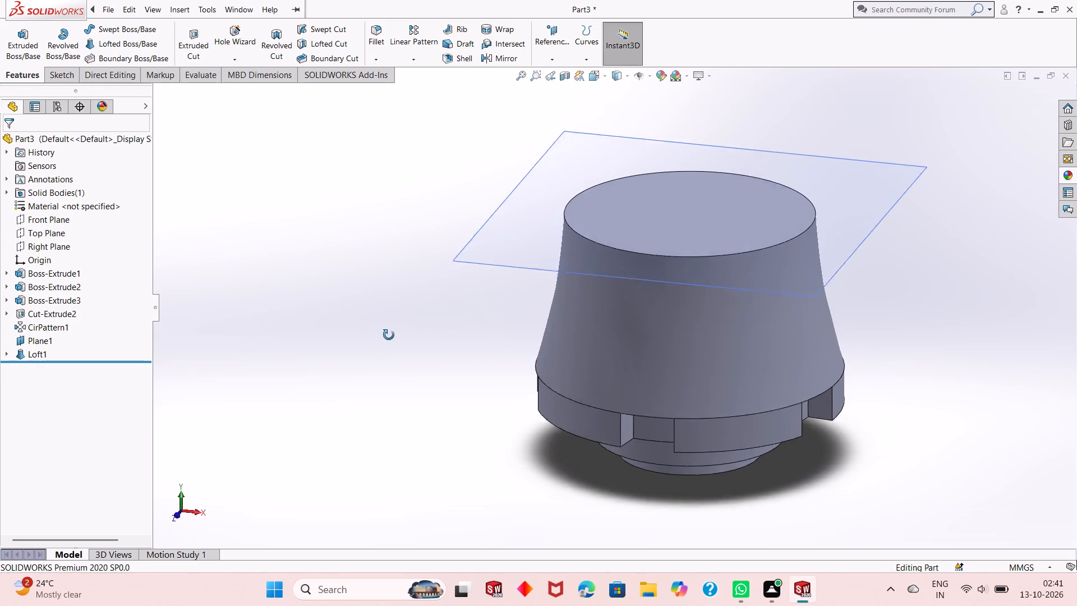
pyautogui.moveTo(389, 335); pyautogui.dragTo(385, 278, button='middle')
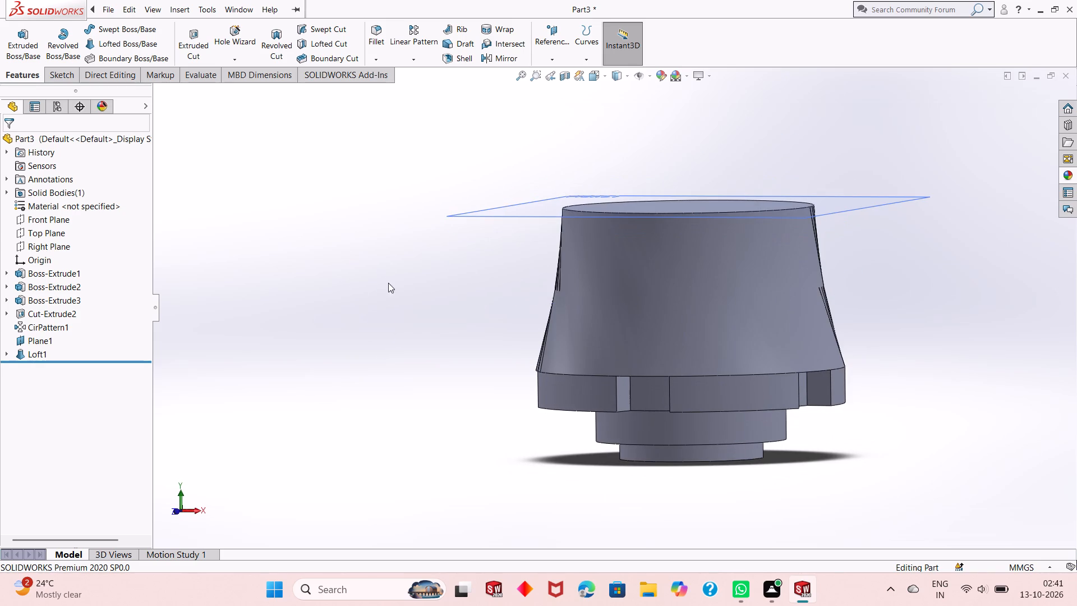
pyautogui.scroll(2, 394, 291)
pyautogui.moveTo(774, 254); pyautogui.dragTo(772, 302, button='middle')
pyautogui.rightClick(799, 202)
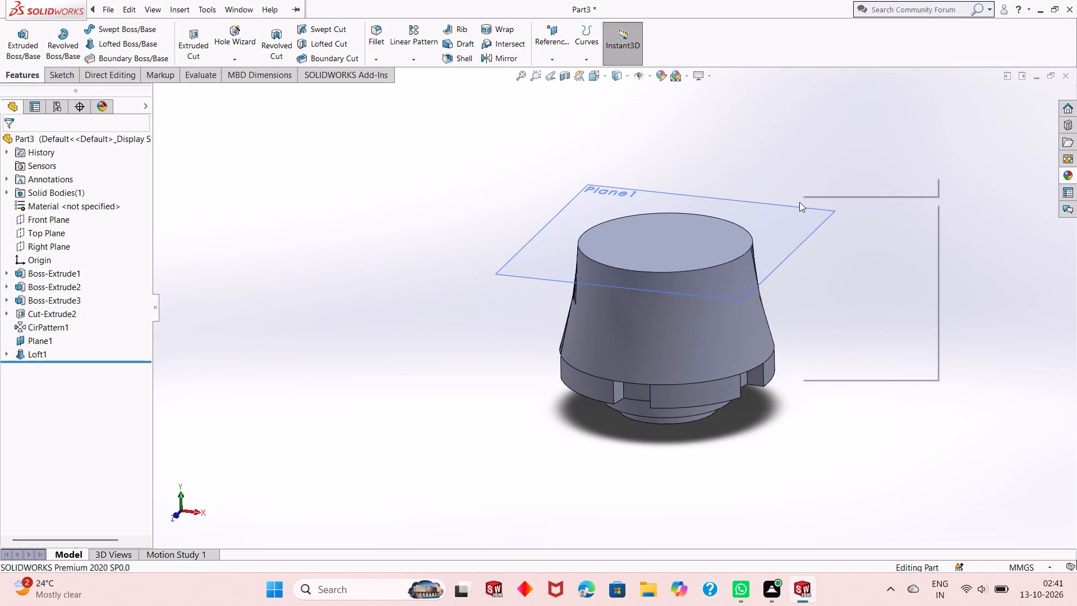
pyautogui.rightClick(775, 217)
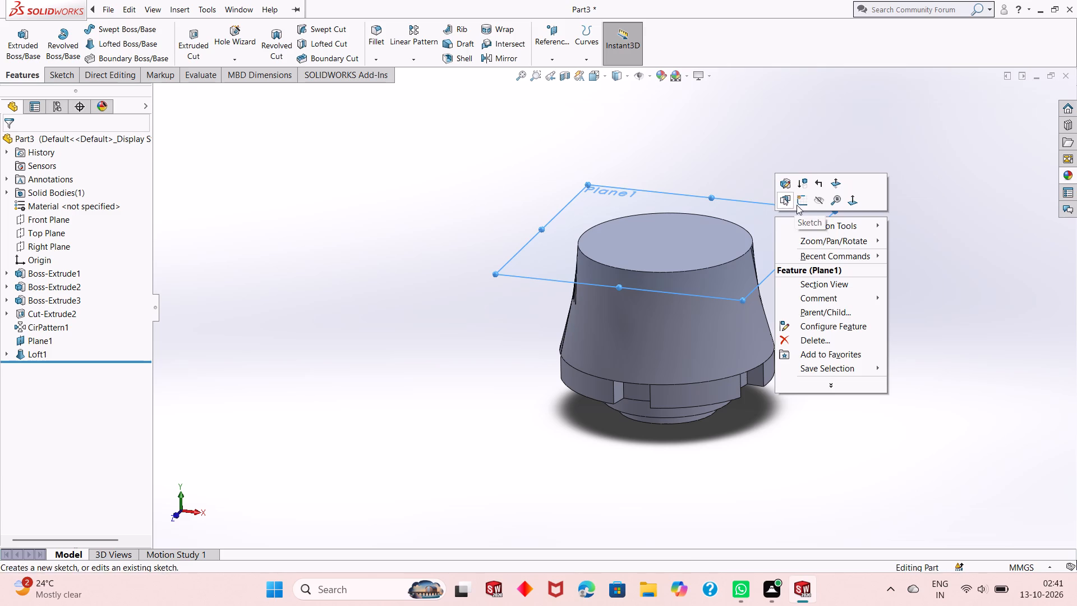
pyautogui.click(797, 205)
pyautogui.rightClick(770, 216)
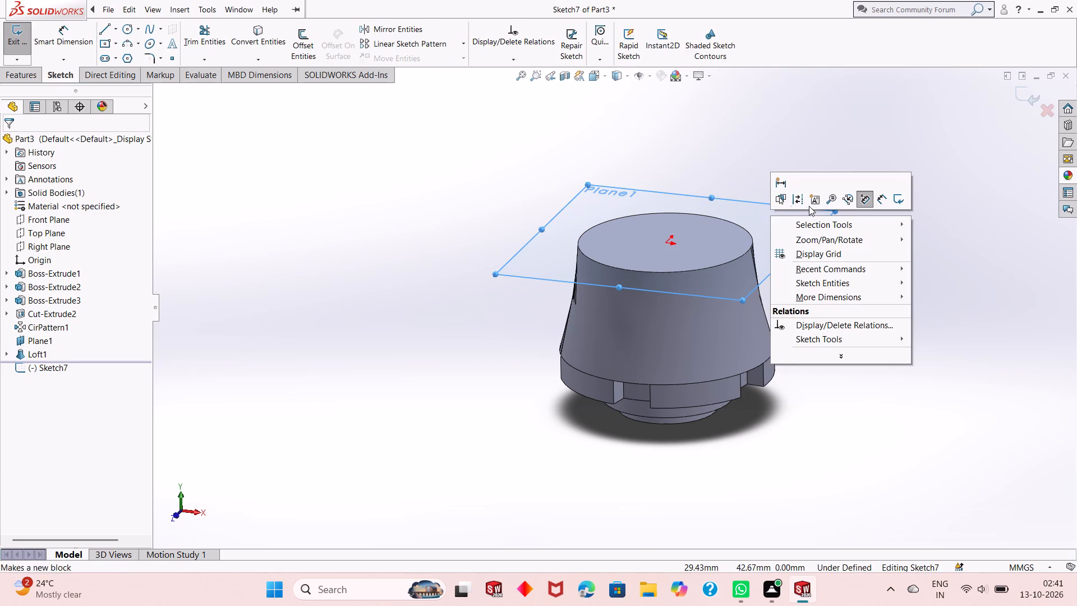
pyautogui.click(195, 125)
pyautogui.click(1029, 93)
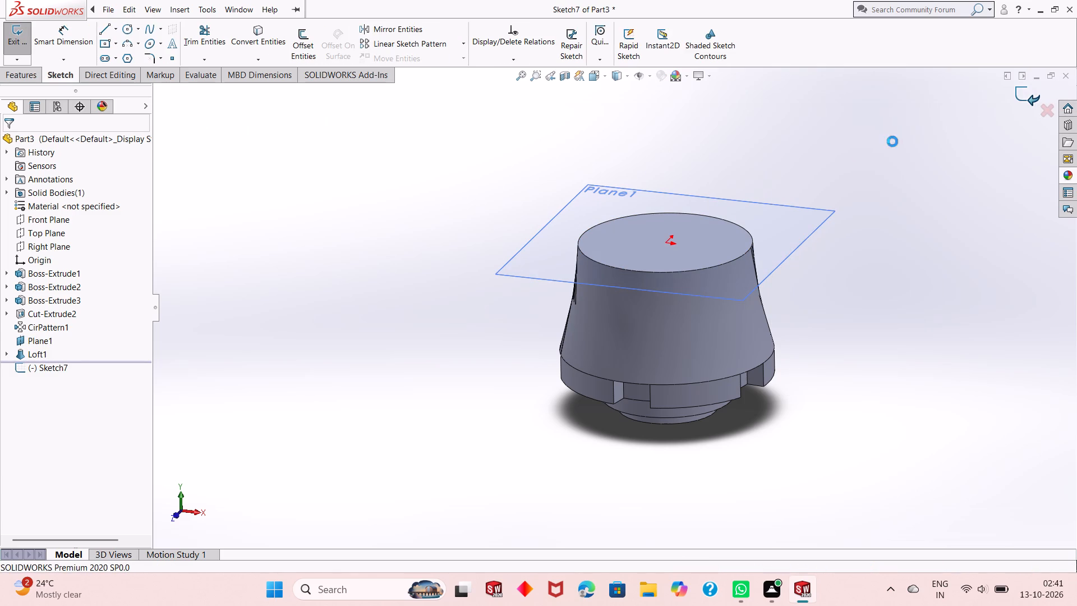
# Hide the reference plane at the top of the loft.
pyautogui.rightClick(780, 206)
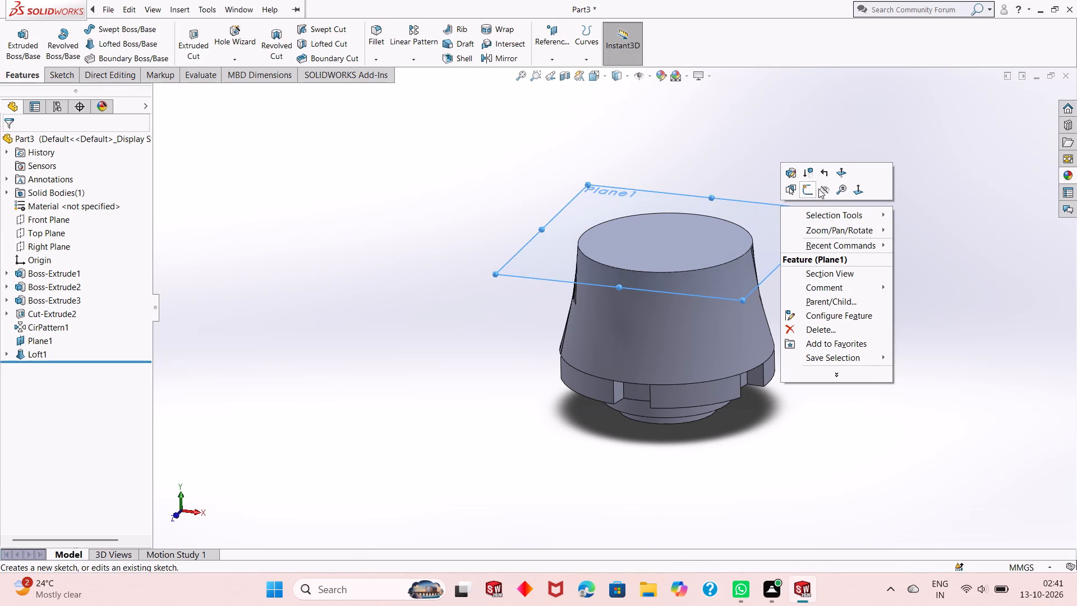
pyautogui.click(824, 191)
# Edit the loft and shift the rim circle's connector point along the rim towards alignment with the 70 mm circle's connector.
pyautogui.moveTo(657, 284); pyautogui.dragTo(683, 255, button='middle')
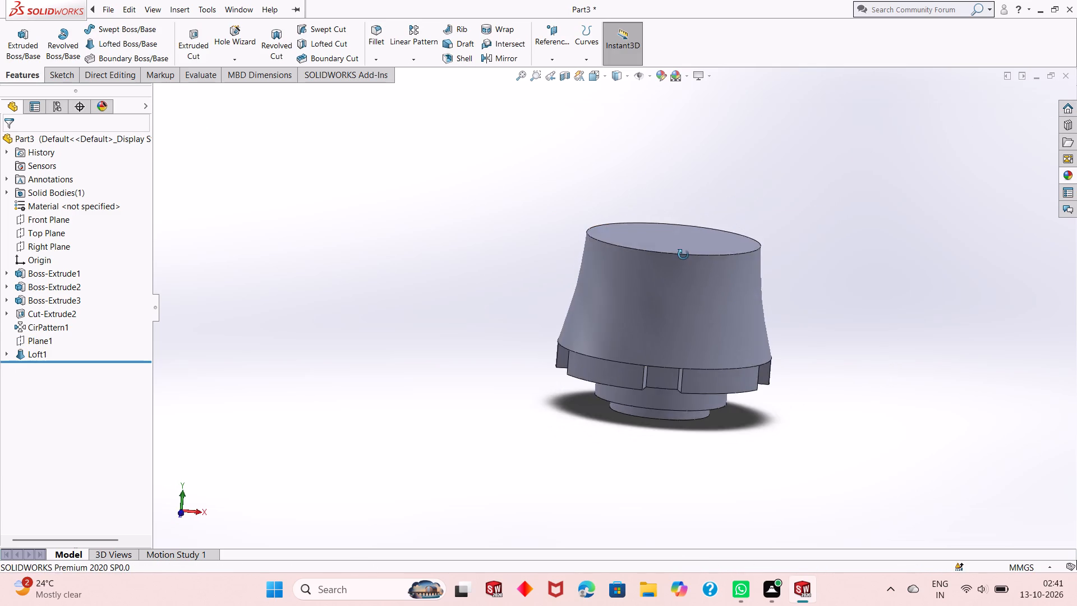
pyautogui.moveTo(683, 255); pyautogui.dragTo(749, 233, button='middle')
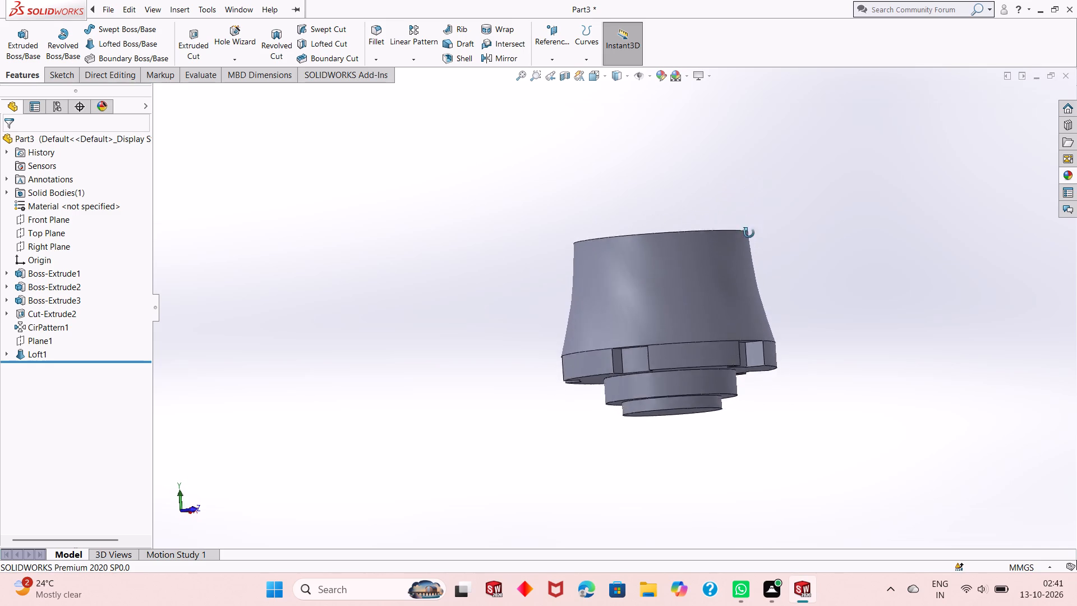
pyautogui.moveTo(749, 233); pyautogui.dragTo(708, 321, button='middle')
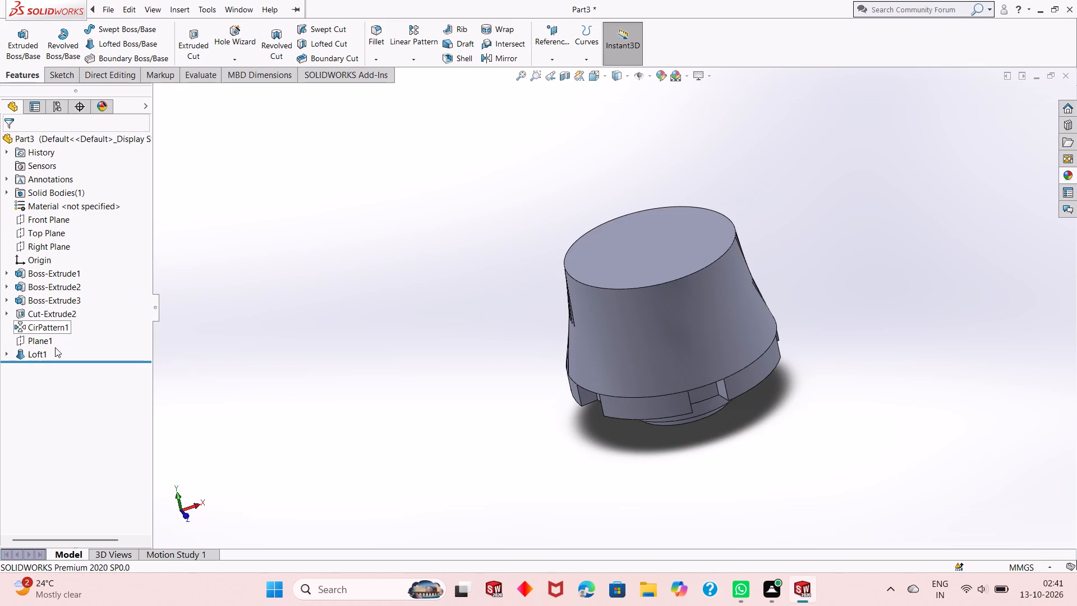
pyautogui.click(39, 355)
pyautogui.click(51, 327)
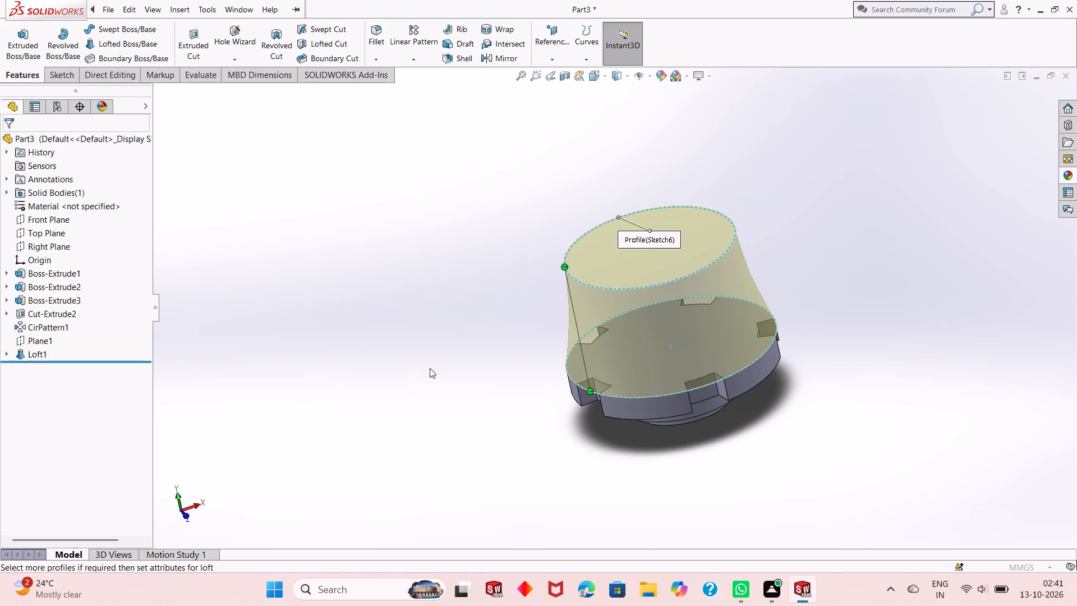
pyautogui.moveTo(517, 400); pyautogui.dragTo(517, 354, button='middle')
pyautogui.moveTo(587, 376); pyautogui.dragTo(575, 374)
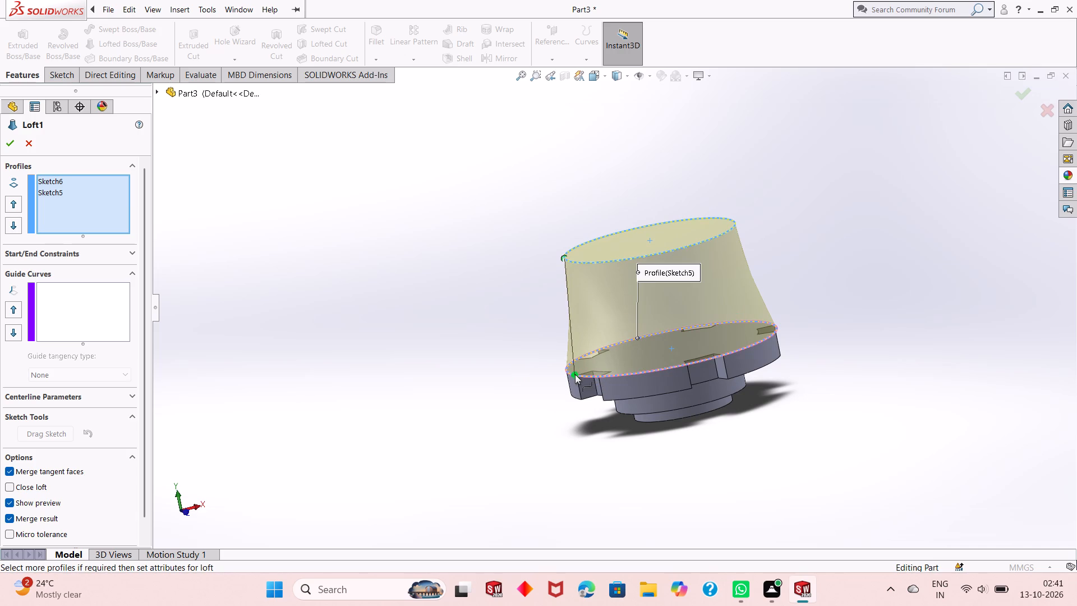
pyautogui.moveTo(575, 374); pyautogui.dragTo(570, 375)
pyautogui.moveTo(462, 341); pyautogui.dragTo(484, 387, button='middle')
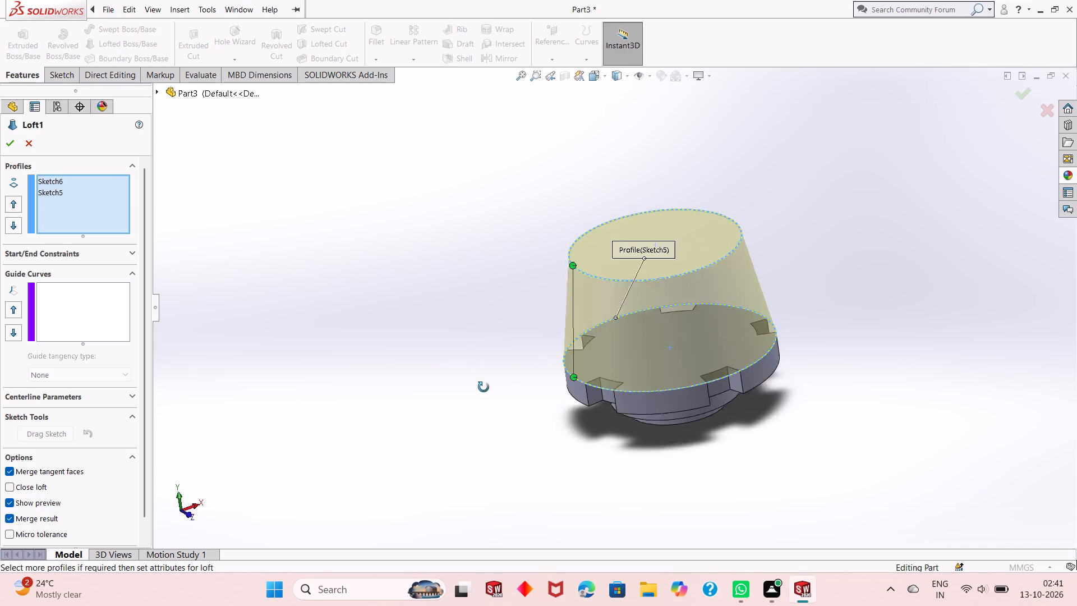
pyautogui.moveTo(484, 387); pyautogui.dragTo(497, 421, button='middle')
pyautogui.moveTo(581, 388); pyautogui.dragTo(576, 387)
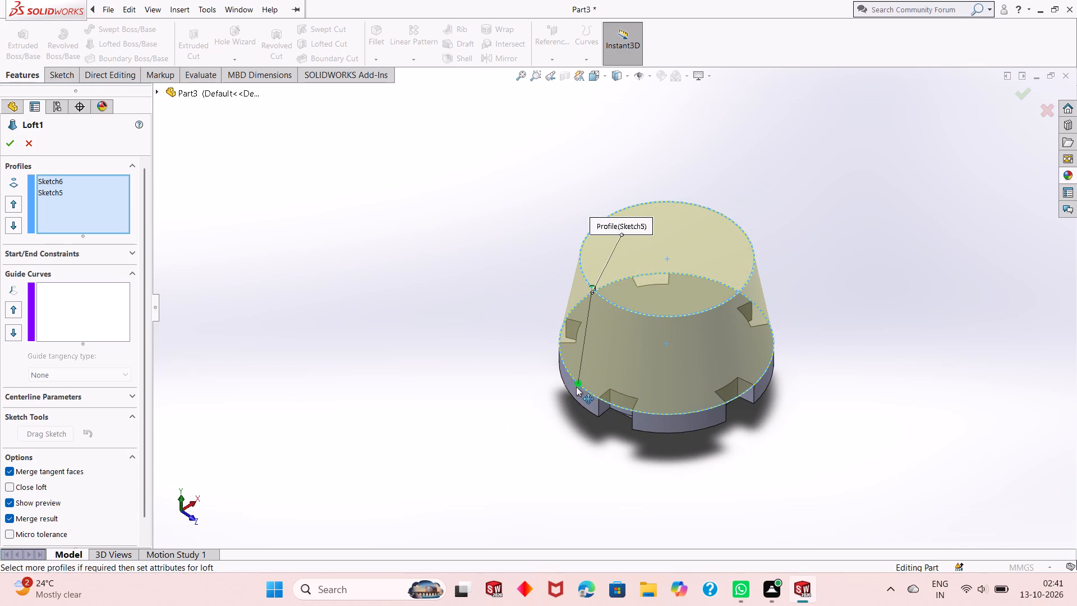
pyautogui.moveTo(576, 387); pyautogui.dragTo(546, 333)
pyautogui.moveTo(546, 333); pyautogui.dragTo(569, 369)
# Fine-tune the loft connector's position on the rim circle in a side-on view and apply the loft edit.
pyautogui.moveTo(492, 368); pyautogui.dragTo(500, 274, button='middle')
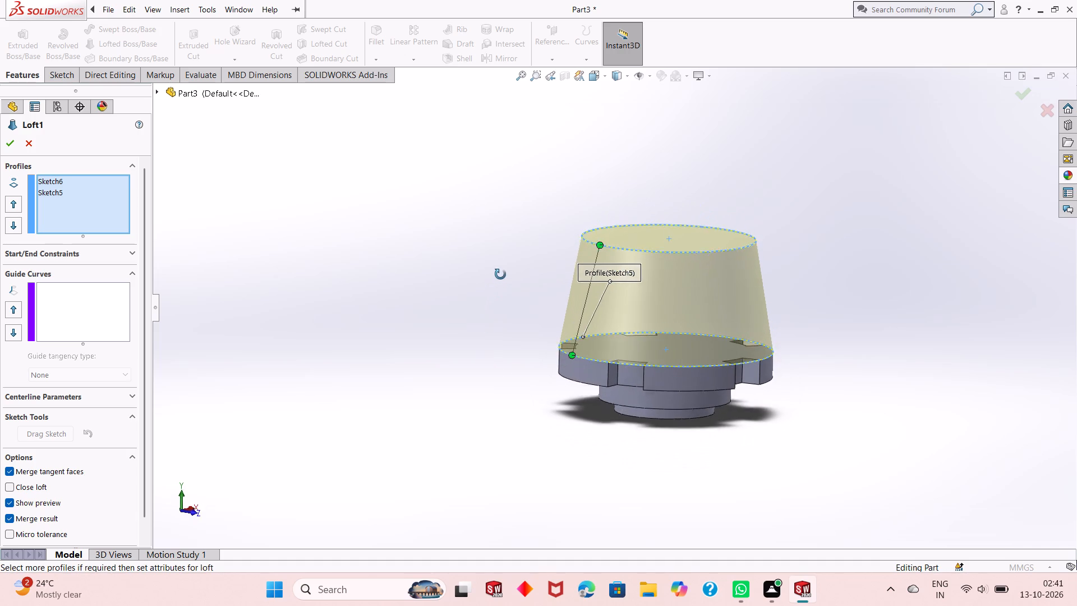
pyautogui.moveTo(500, 274); pyautogui.dragTo(520, 262, button='middle')
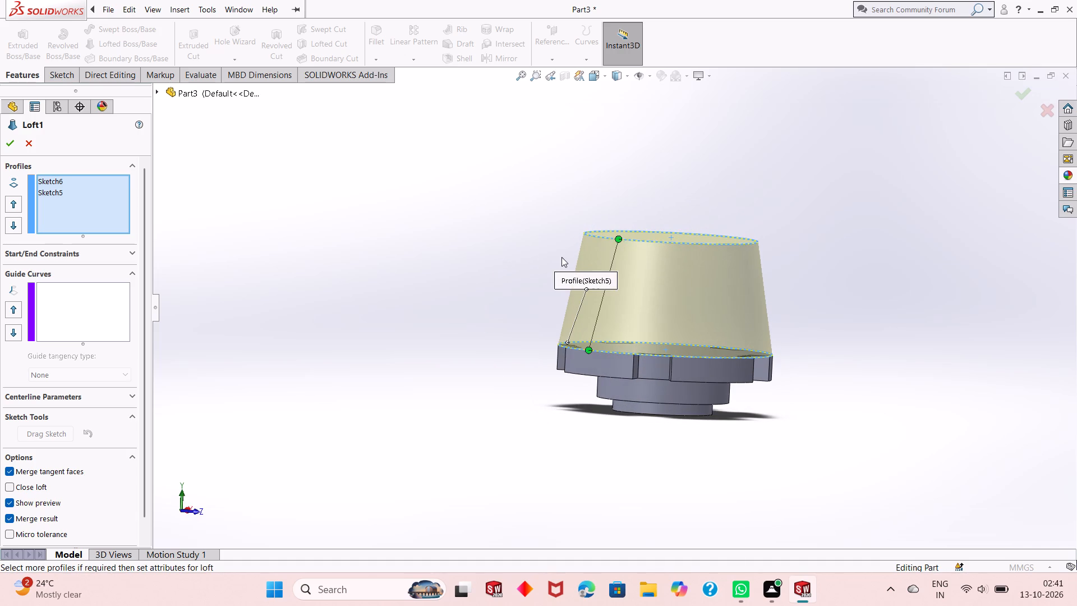
pyautogui.moveTo(472, 285); pyautogui.dragTo(527, 279, button='middle')
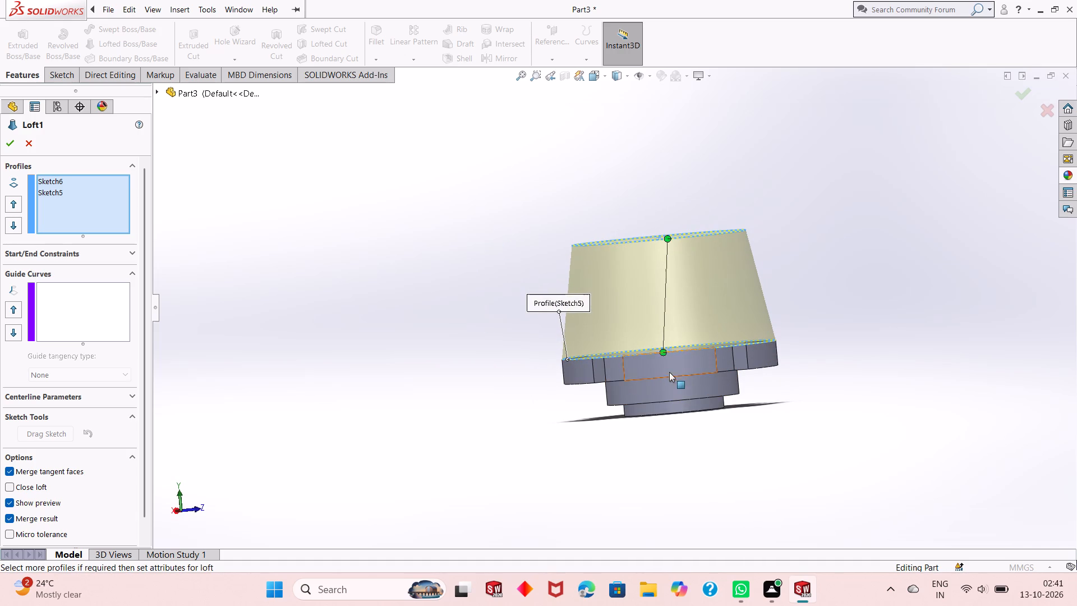
pyautogui.moveTo(661, 354); pyautogui.dragTo(680, 355)
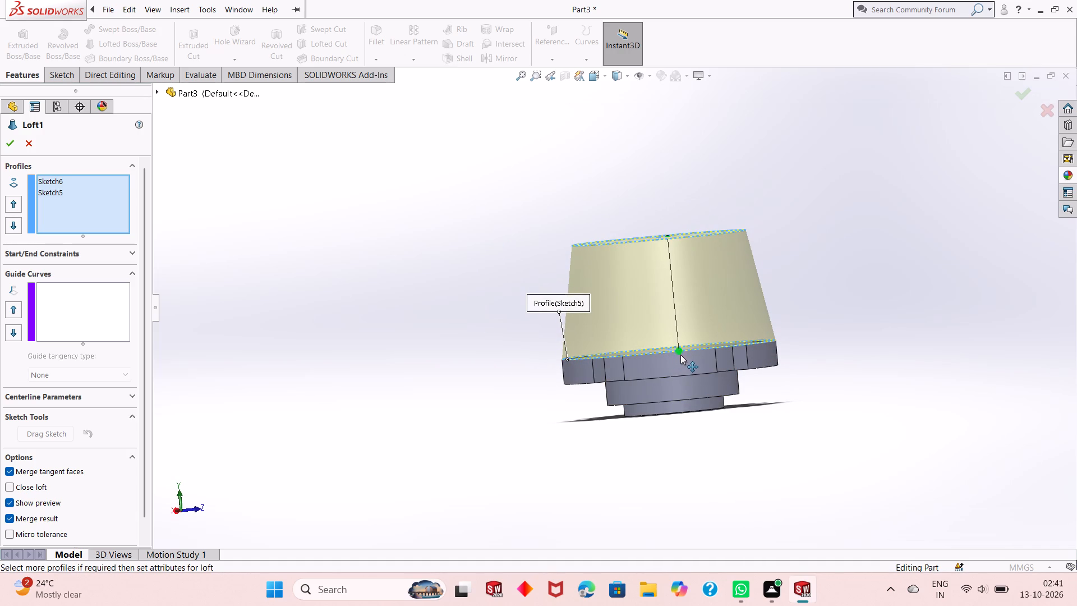
pyautogui.moveTo(680, 355); pyautogui.dragTo(682, 352)
pyautogui.moveTo(479, 201); pyautogui.dragTo(481, 257, button='middle')
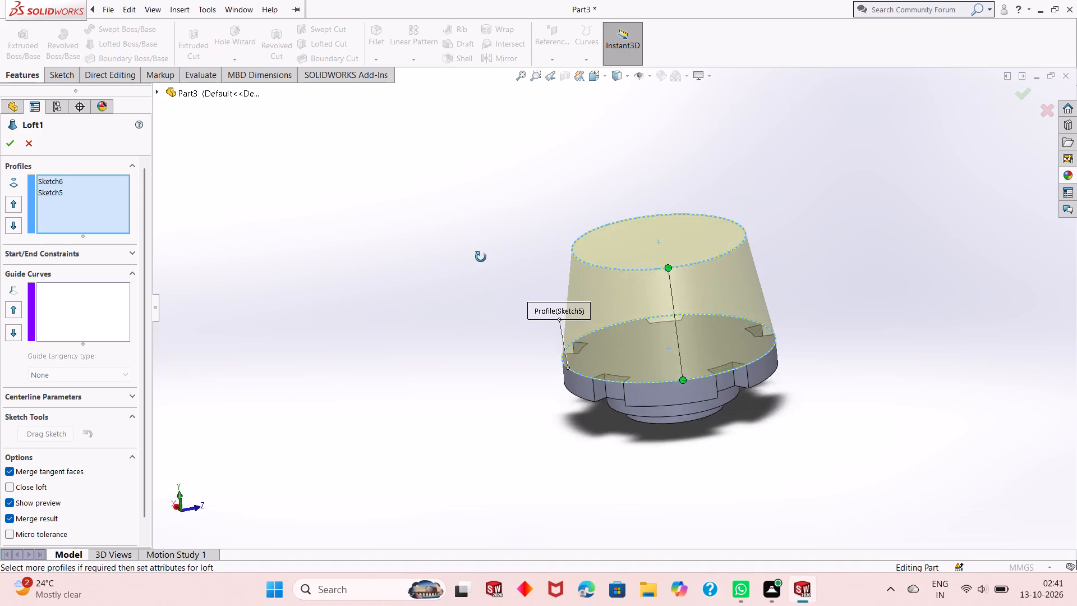
pyautogui.moveTo(481, 257); pyautogui.dragTo(484, 276, button='middle')
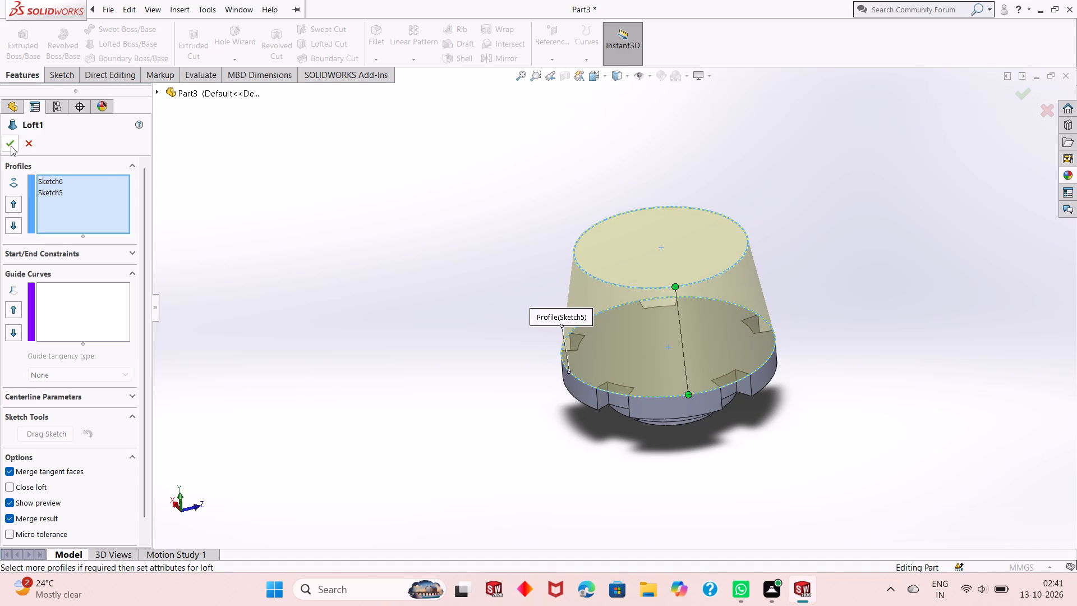
pyautogui.click(11, 146)
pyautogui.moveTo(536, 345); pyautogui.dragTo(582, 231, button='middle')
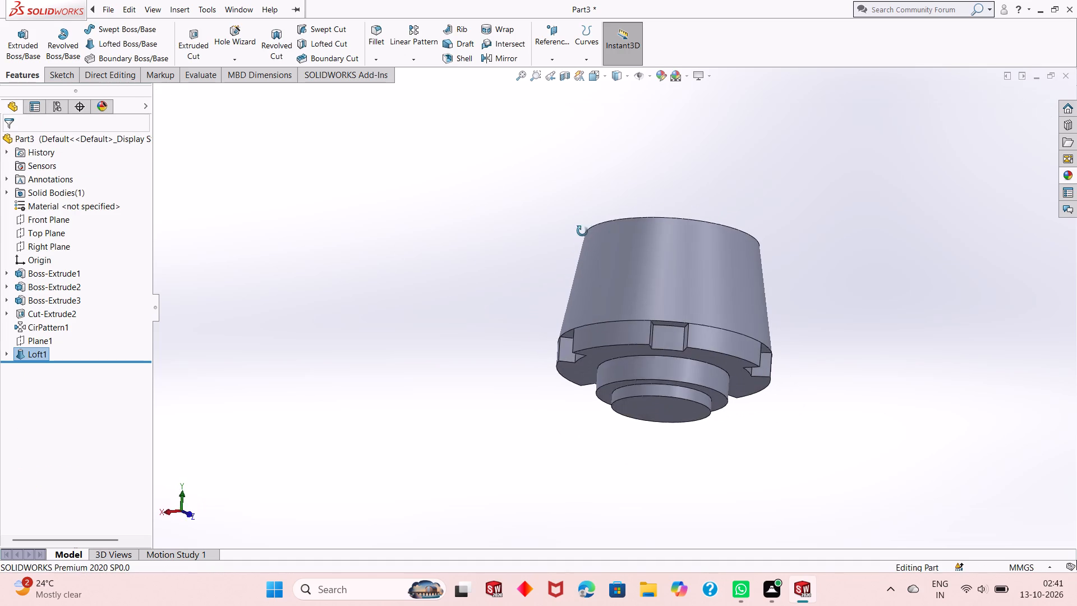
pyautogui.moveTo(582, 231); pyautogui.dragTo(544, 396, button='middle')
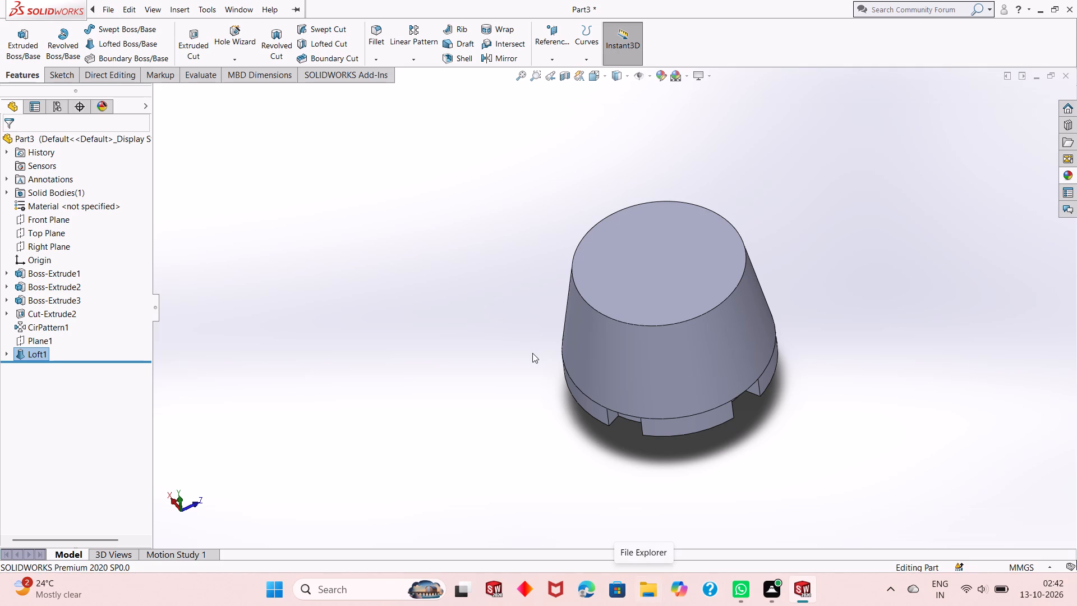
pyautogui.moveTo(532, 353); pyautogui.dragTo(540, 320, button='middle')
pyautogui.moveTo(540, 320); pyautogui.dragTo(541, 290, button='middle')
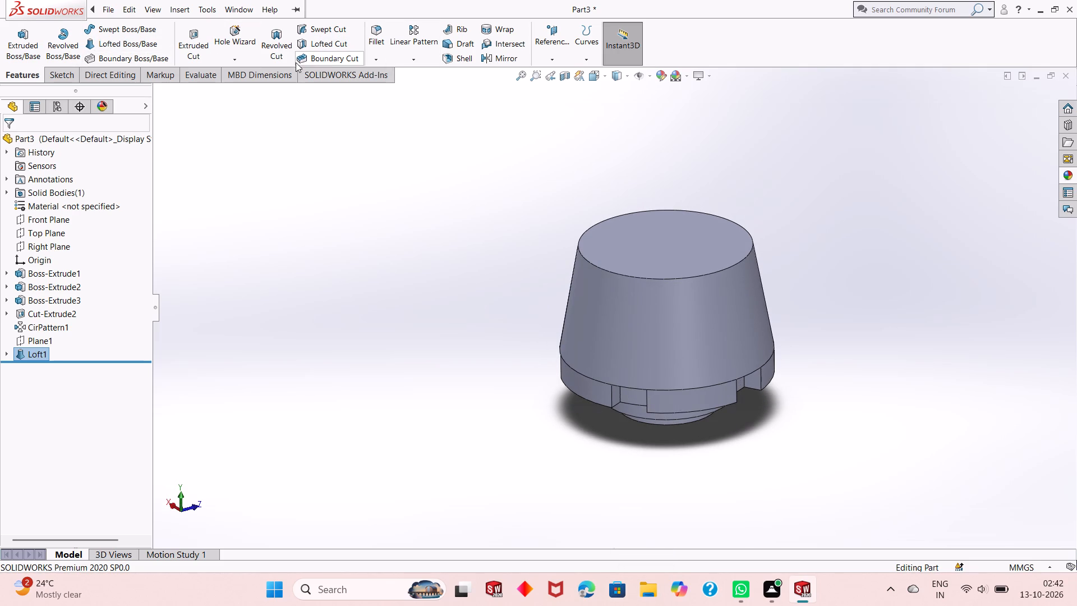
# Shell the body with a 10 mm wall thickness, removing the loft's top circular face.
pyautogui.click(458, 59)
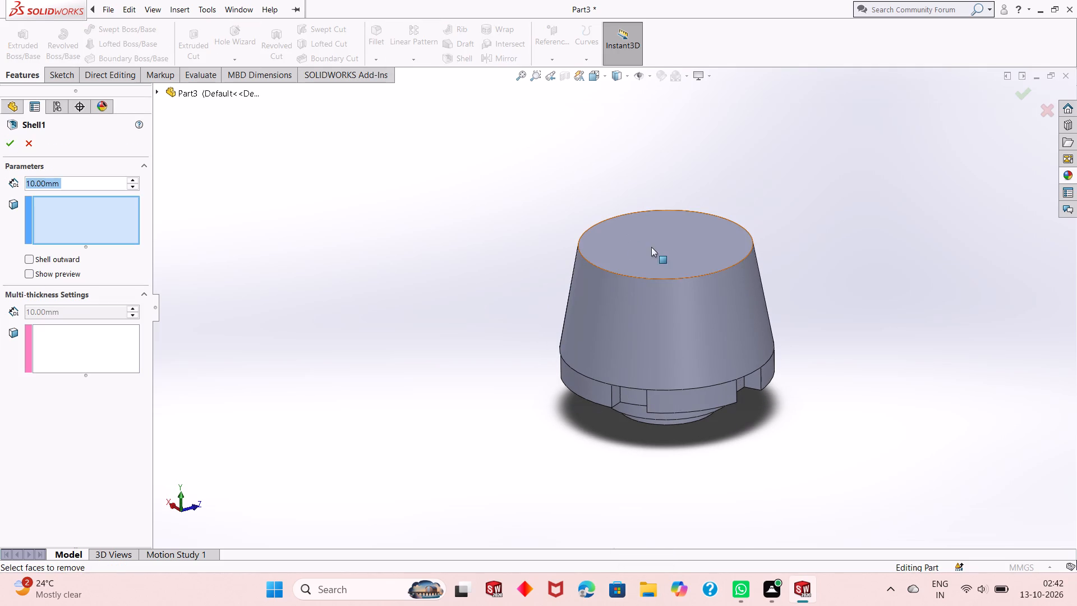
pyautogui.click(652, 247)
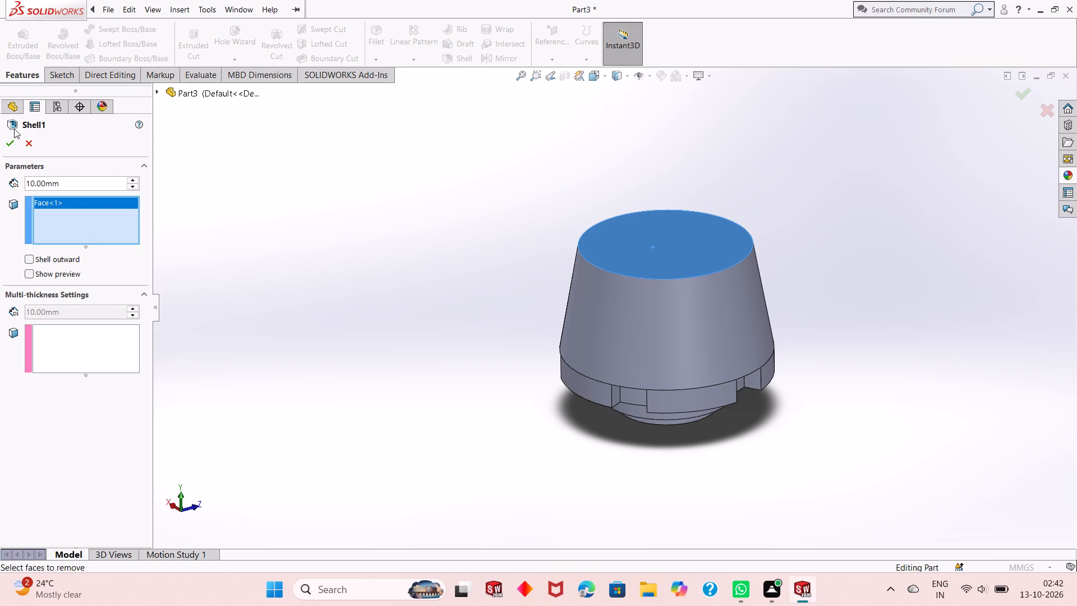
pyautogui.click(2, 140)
# Examine the shelled cavity and the stepped base inside it from above and from the side.
pyautogui.moveTo(452, 234); pyautogui.dragTo(433, 288, button='middle')
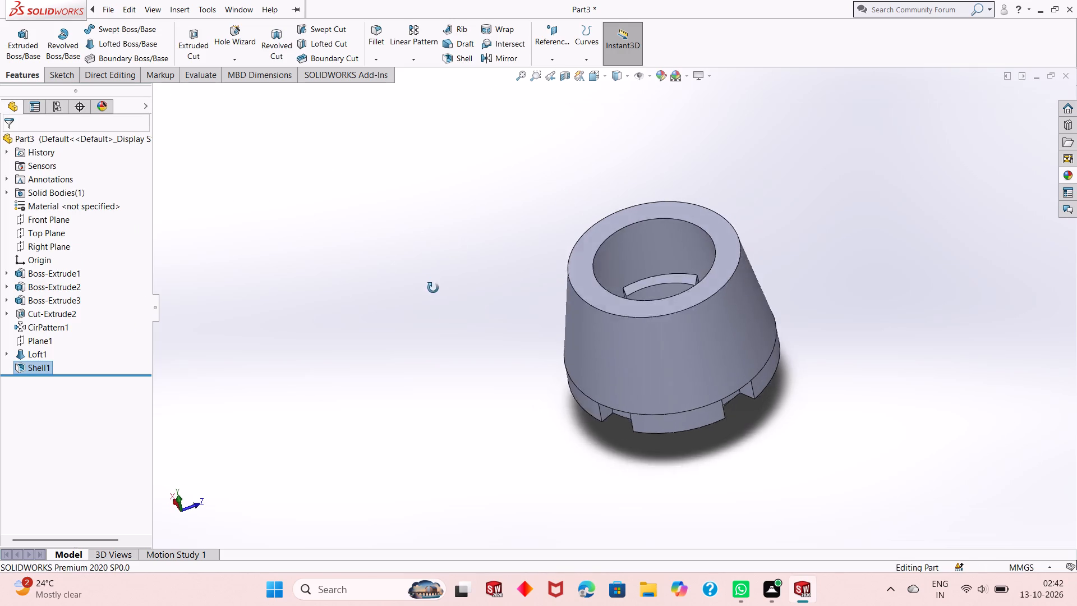
pyautogui.moveTo(433, 288); pyautogui.dragTo(390, 402, button='middle')
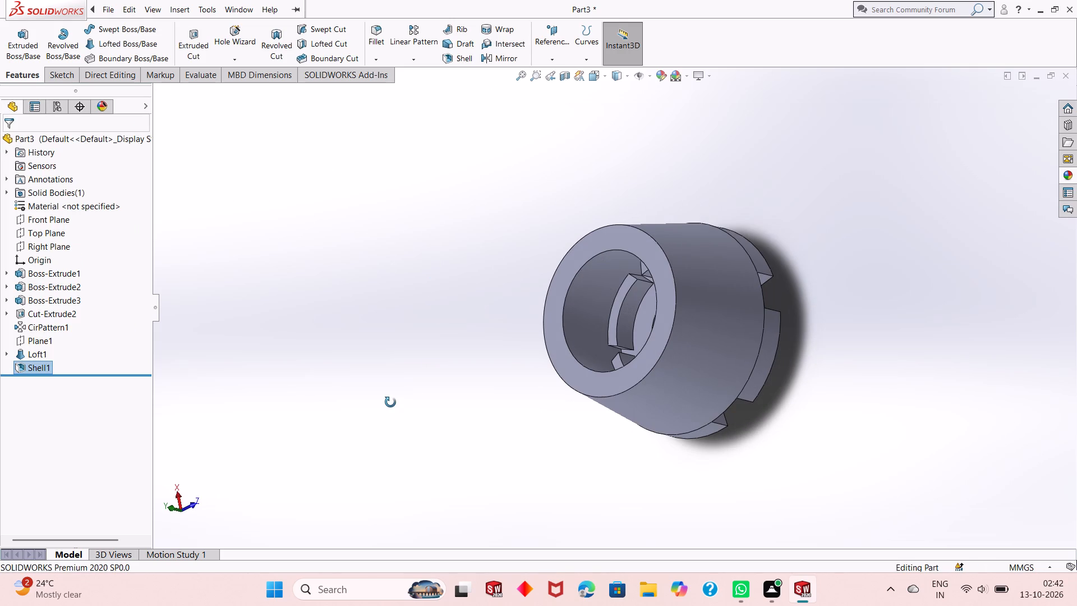
pyautogui.moveTo(390, 402); pyautogui.dragTo(444, 313, button='middle')
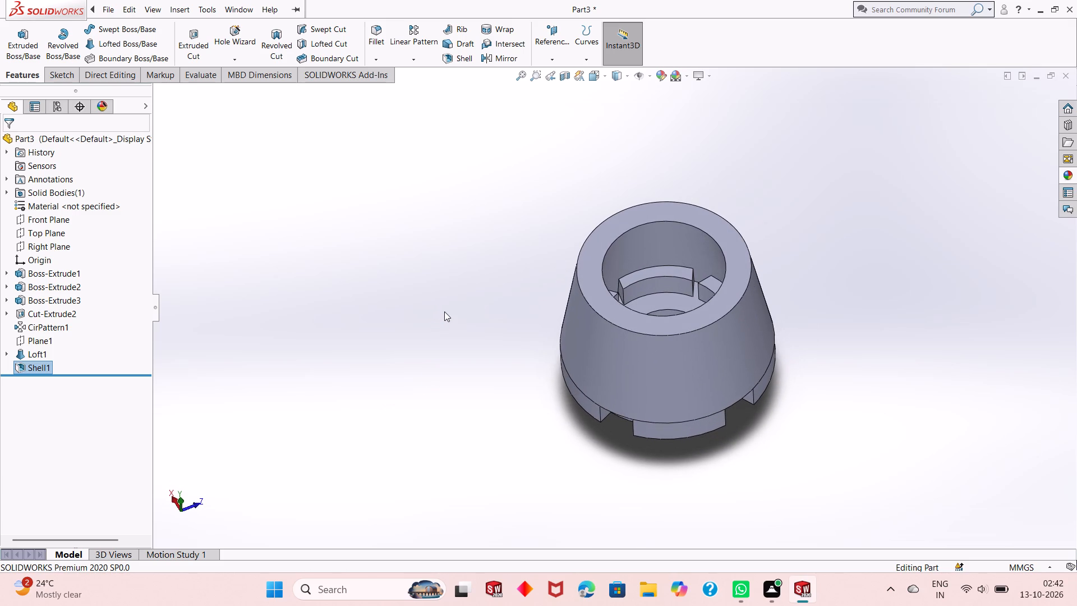
pyautogui.moveTo(444, 311); pyautogui.dragTo(427, 394, button='middle')
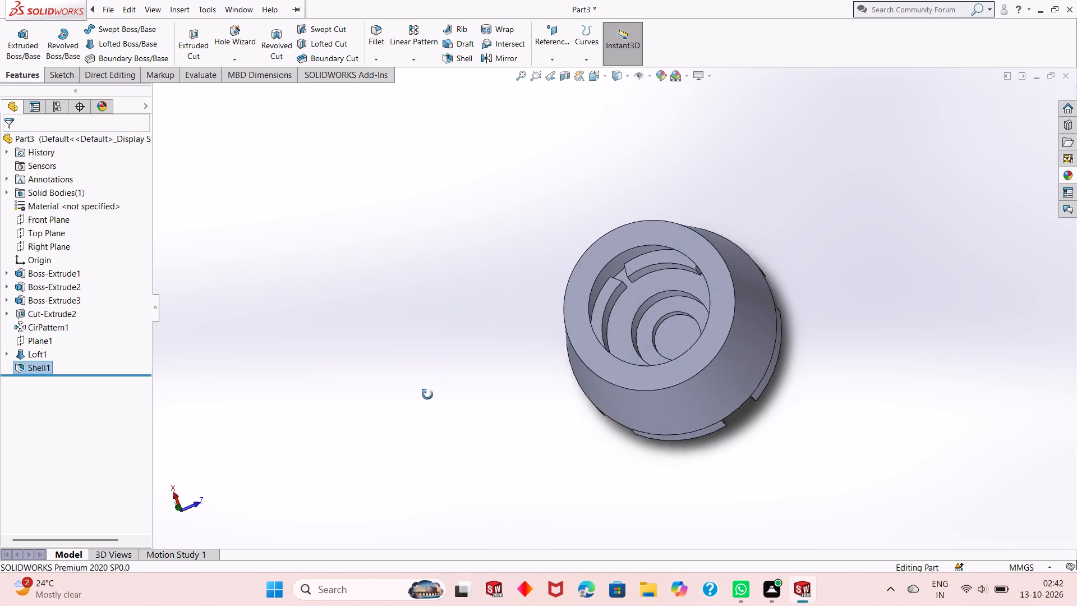
pyautogui.moveTo(427, 394); pyautogui.dragTo(411, 416, button='middle')
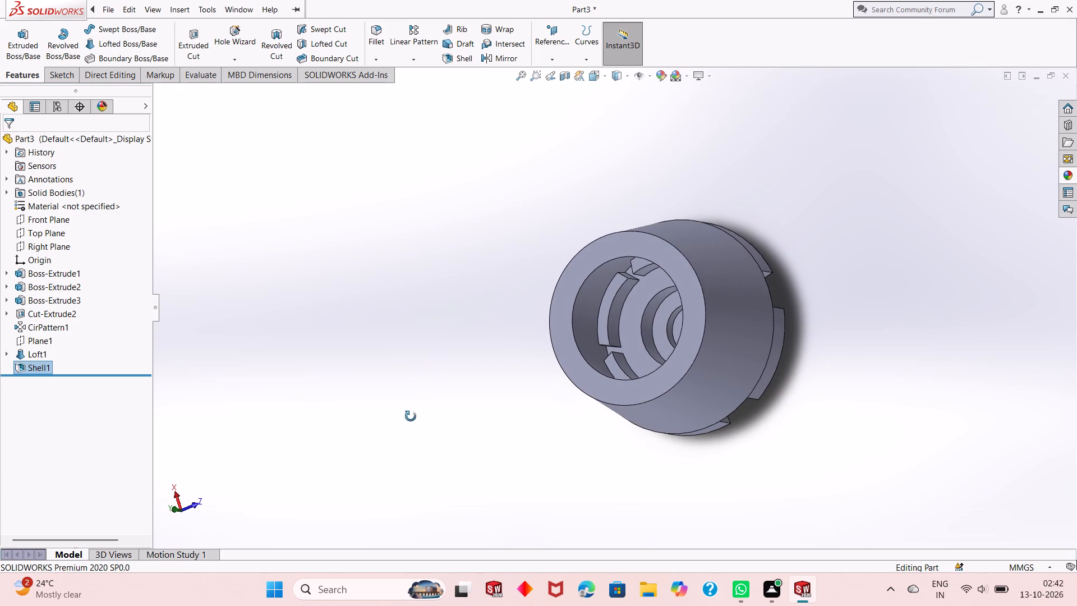
pyautogui.moveTo(411, 416); pyautogui.dragTo(417, 389, button='middle')
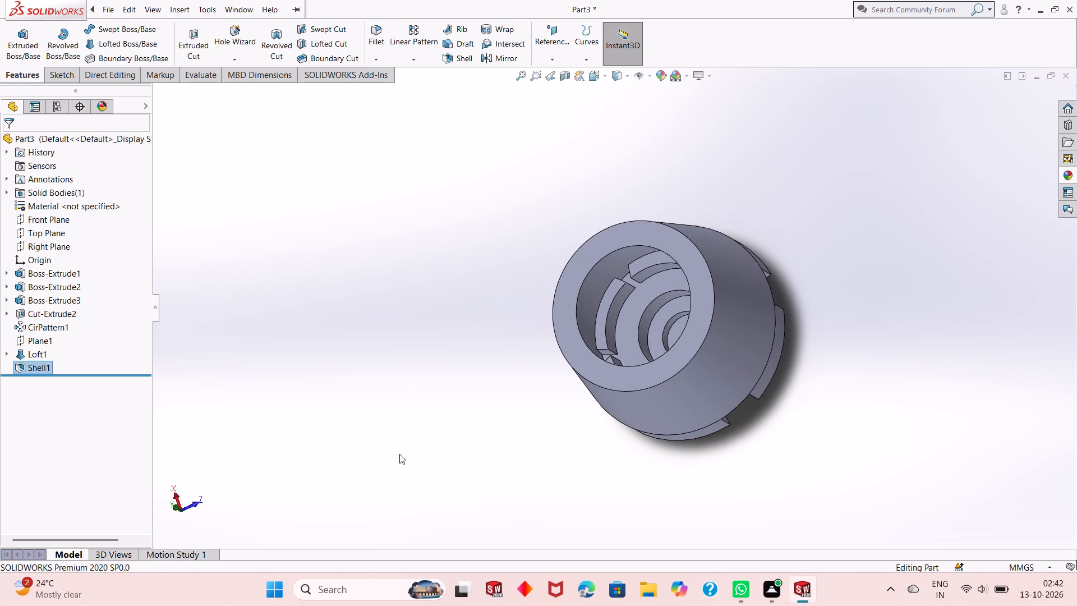
pyautogui.moveTo(507, 470); pyautogui.dragTo(530, 451, button='middle')
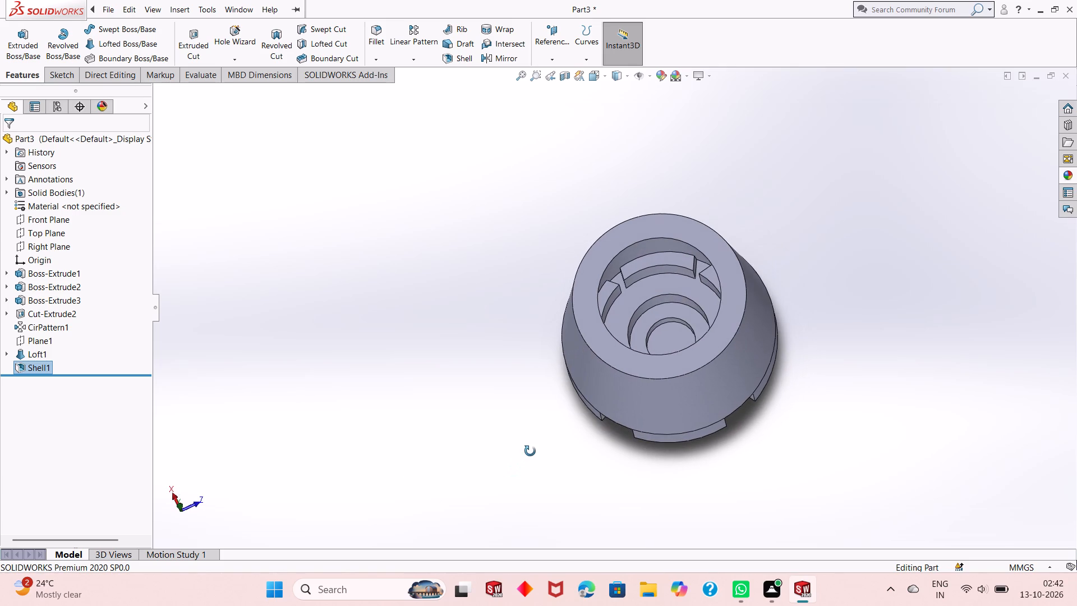
pyautogui.moveTo(530, 451); pyautogui.dragTo(532, 464, button='middle')
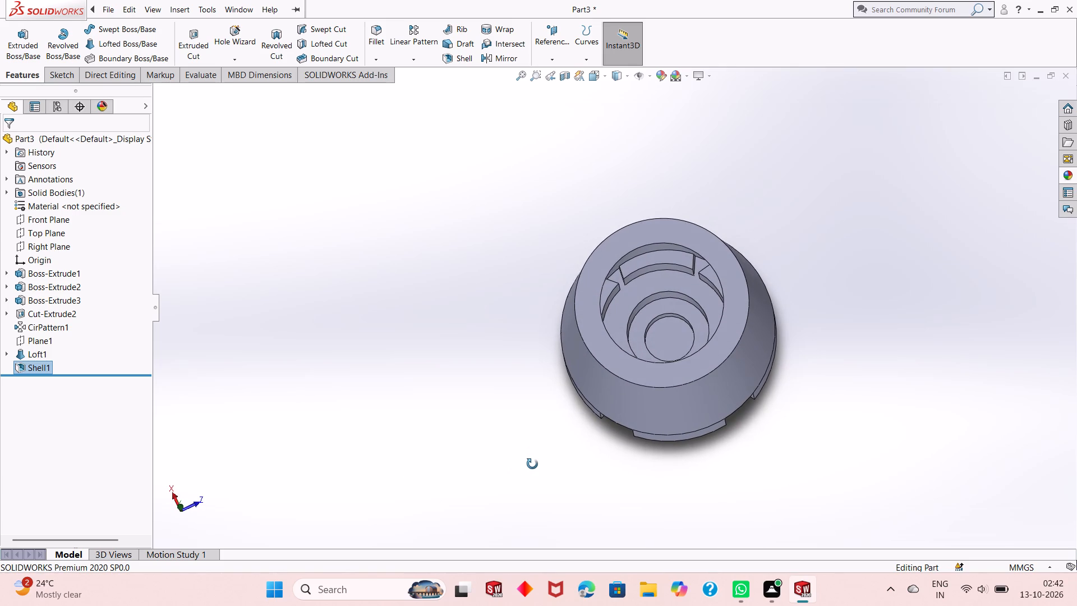
pyautogui.moveTo(532, 464); pyautogui.dragTo(529, 265, button='middle')
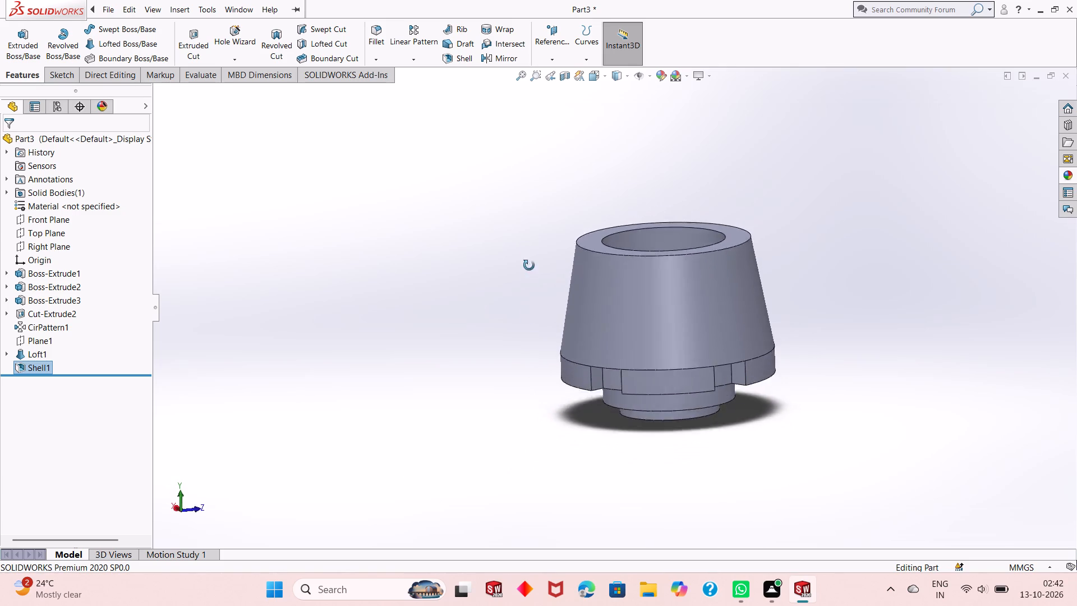
pyautogui.moveTo(529, 265); pyautogui.dragTo(534, 391, button='middle')
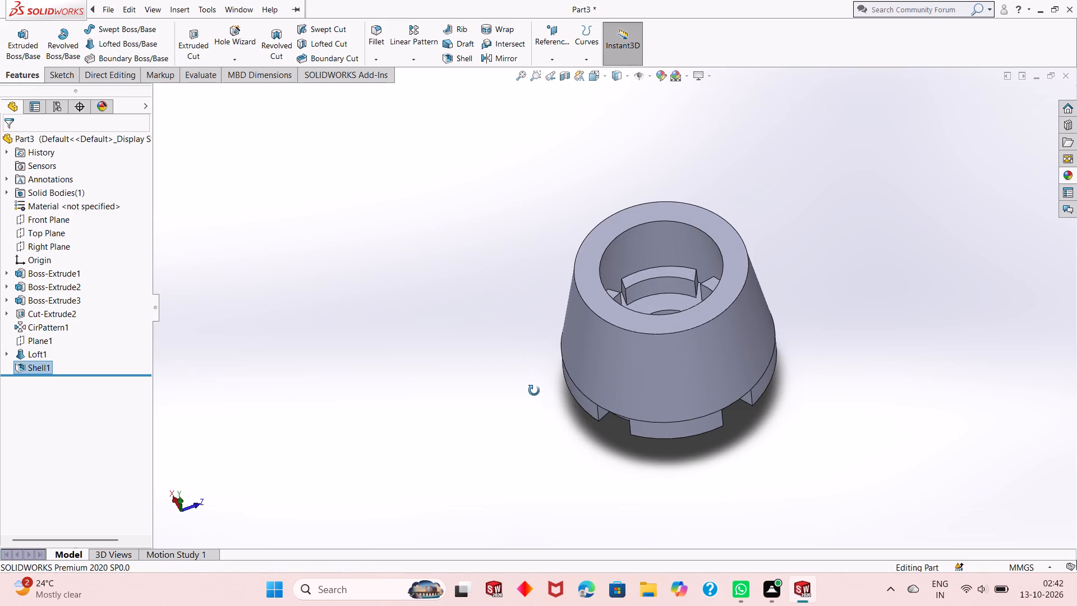
pyautogui.moveTo(534, 391); pyautogui.dragTo(533, 398, button='middle')
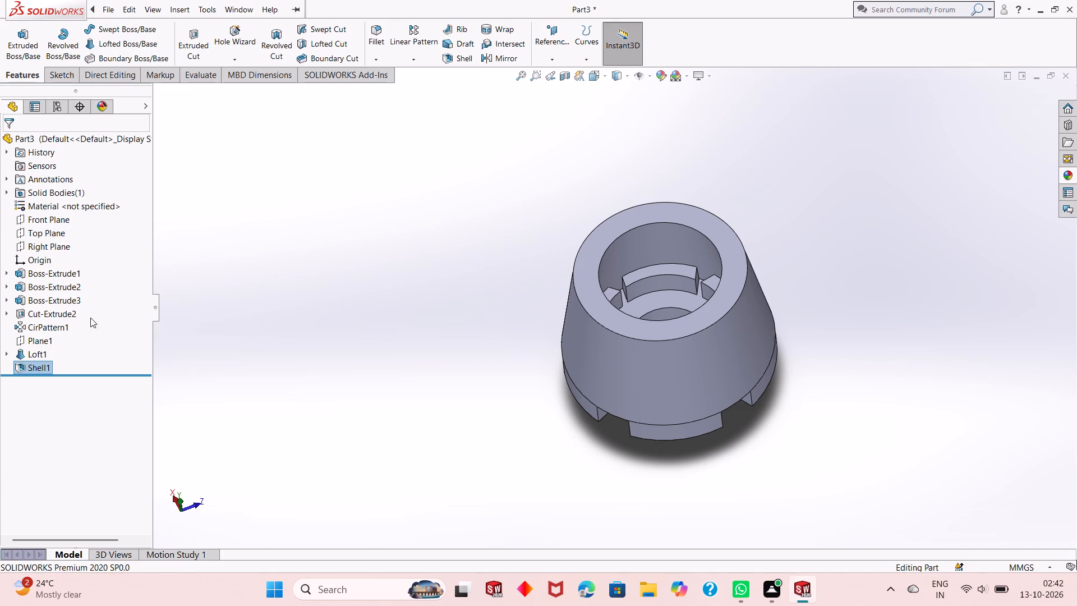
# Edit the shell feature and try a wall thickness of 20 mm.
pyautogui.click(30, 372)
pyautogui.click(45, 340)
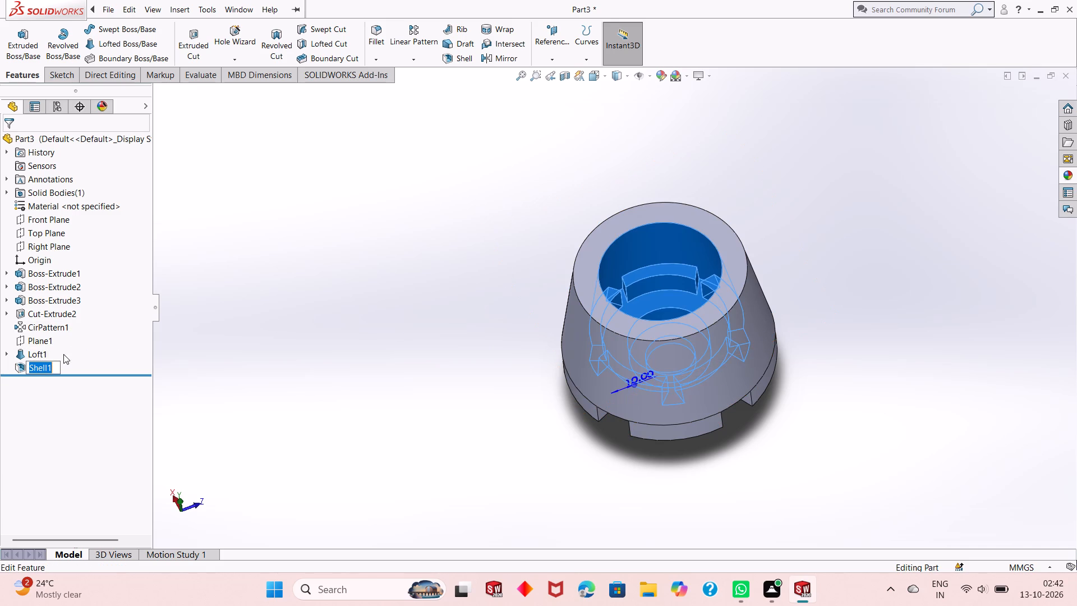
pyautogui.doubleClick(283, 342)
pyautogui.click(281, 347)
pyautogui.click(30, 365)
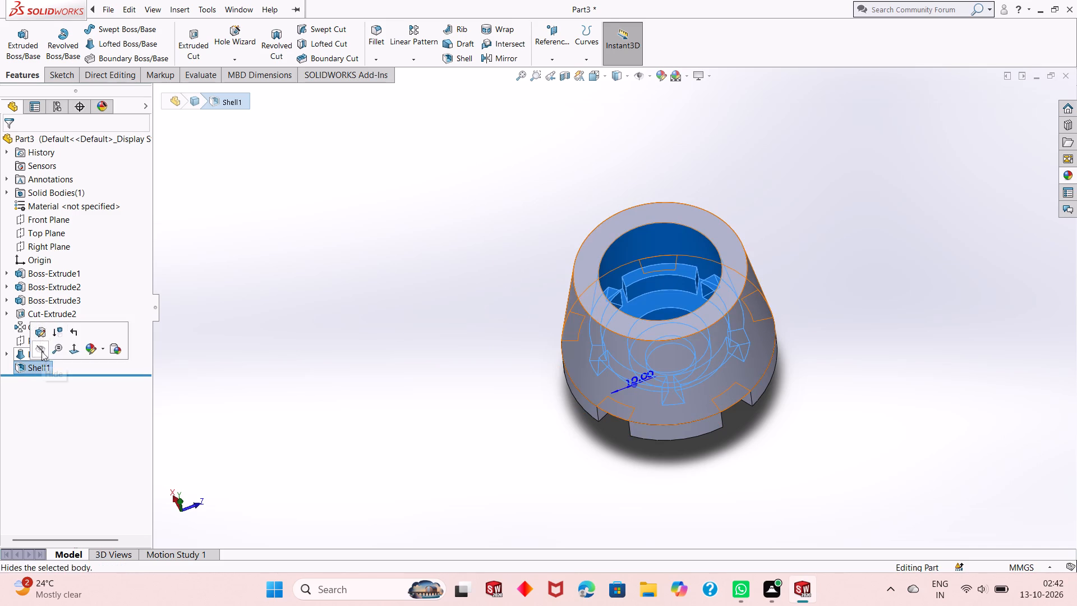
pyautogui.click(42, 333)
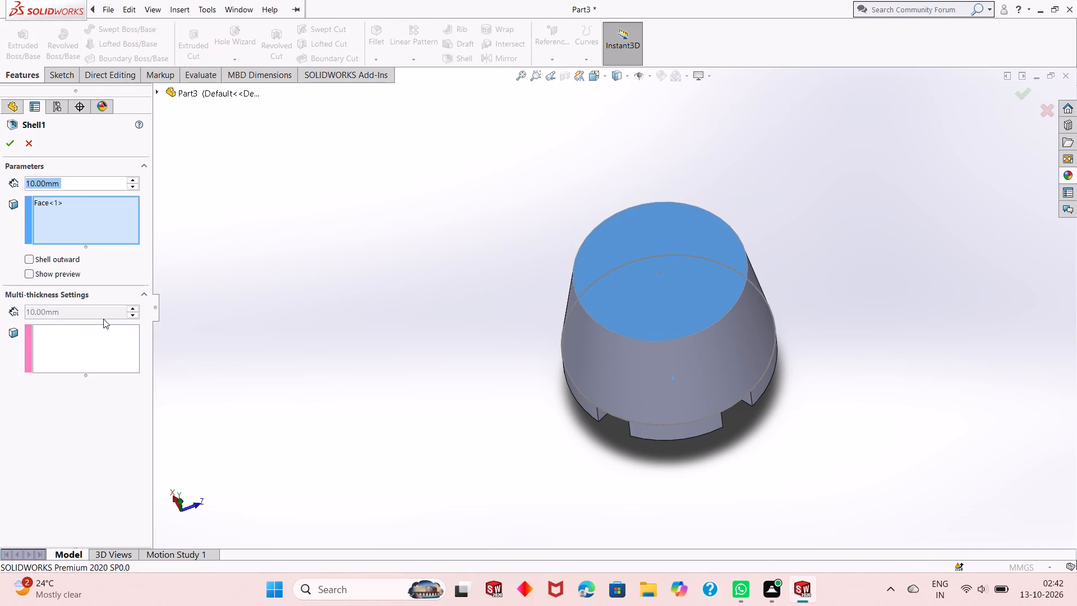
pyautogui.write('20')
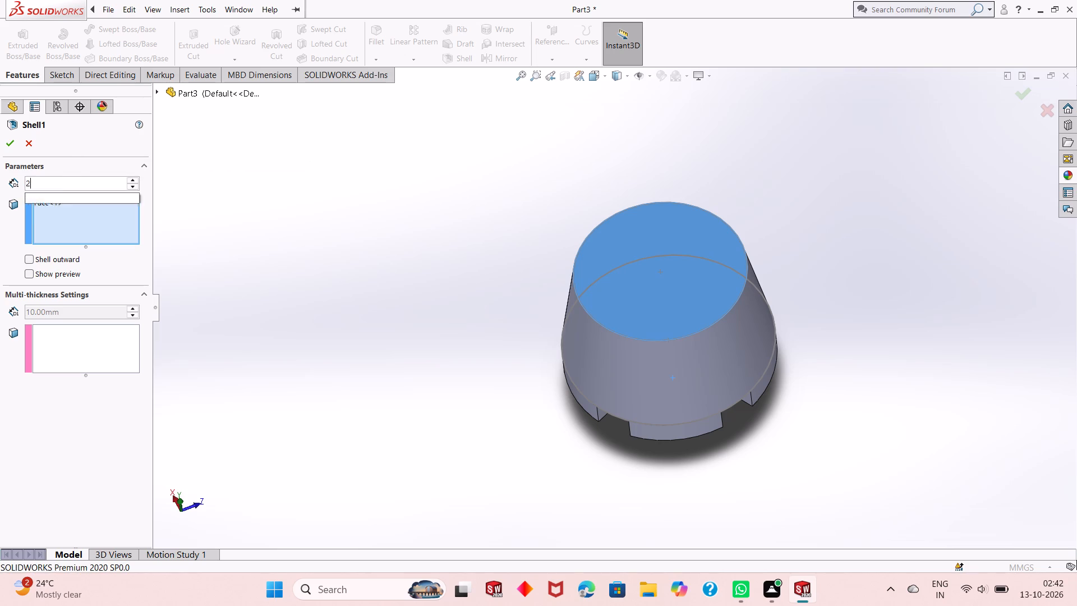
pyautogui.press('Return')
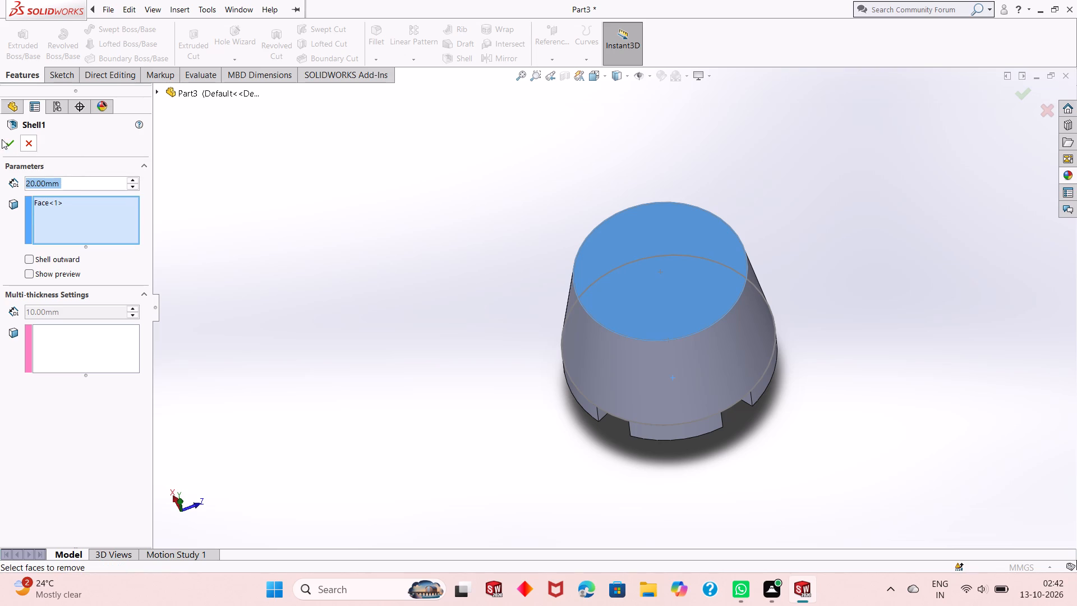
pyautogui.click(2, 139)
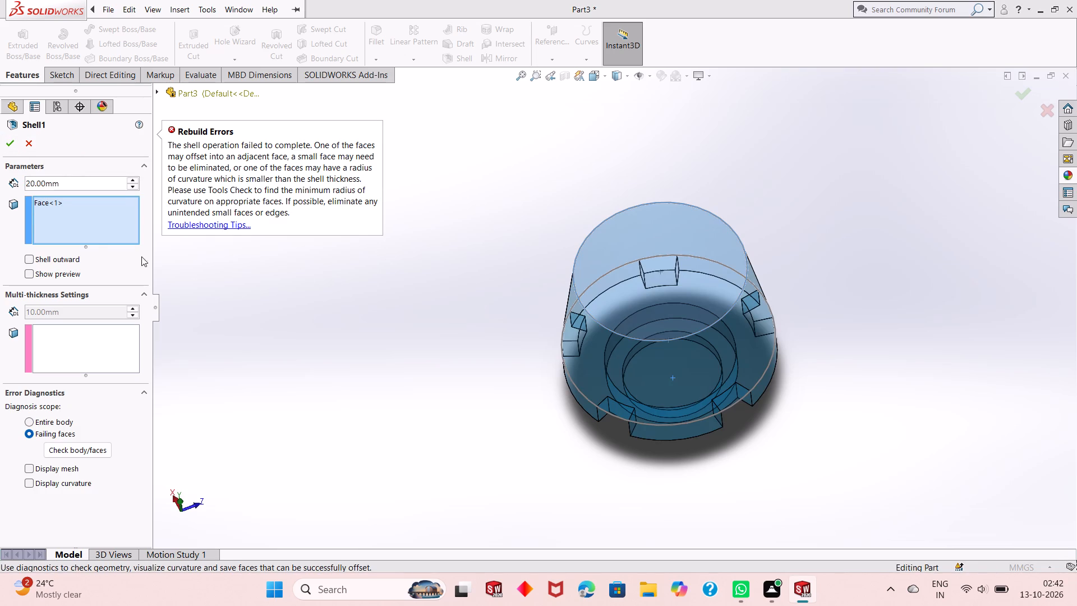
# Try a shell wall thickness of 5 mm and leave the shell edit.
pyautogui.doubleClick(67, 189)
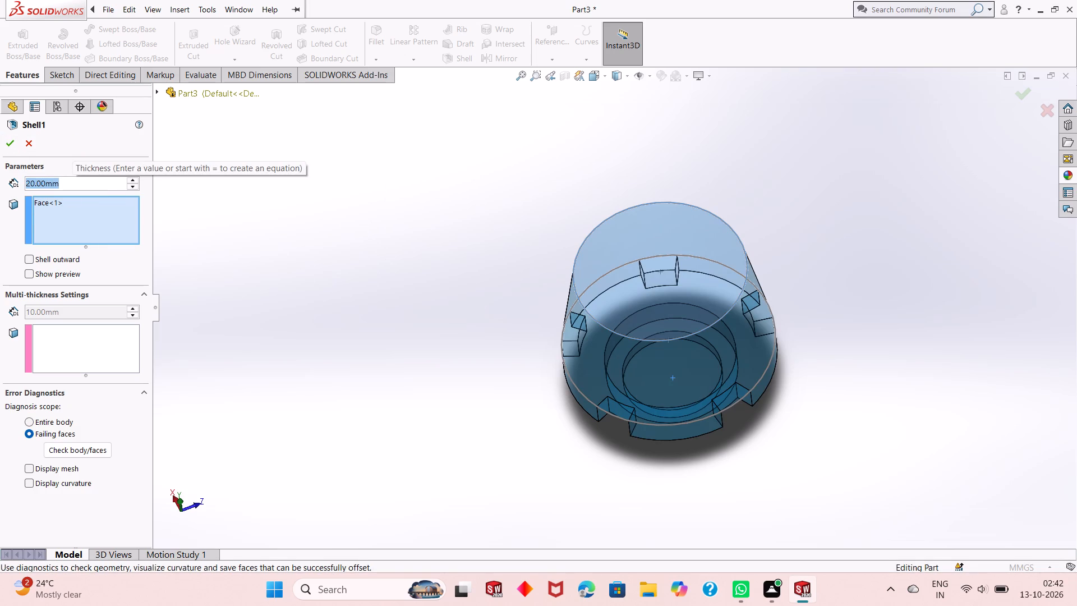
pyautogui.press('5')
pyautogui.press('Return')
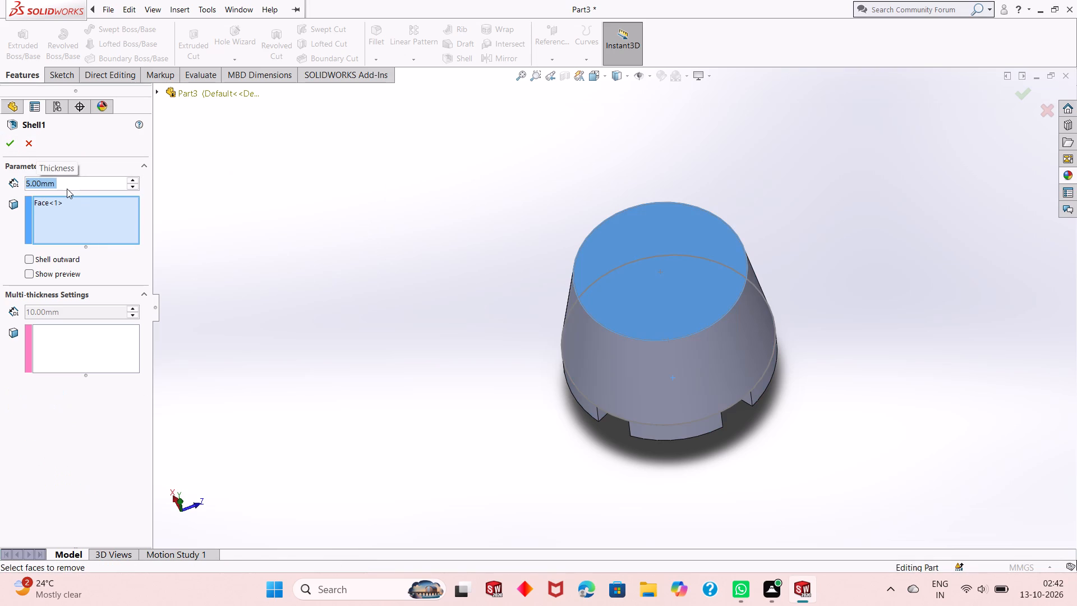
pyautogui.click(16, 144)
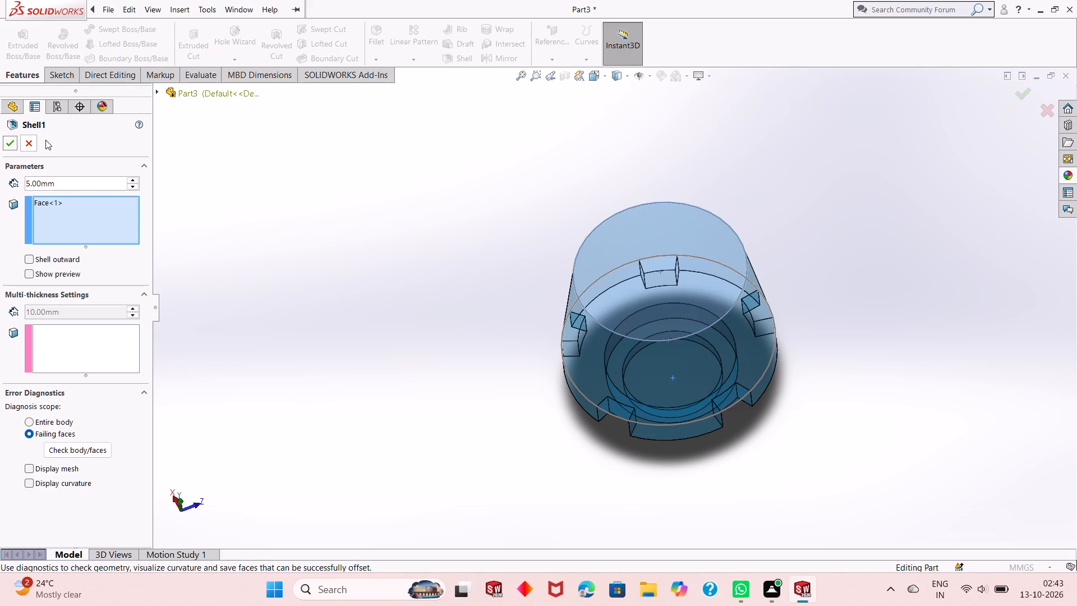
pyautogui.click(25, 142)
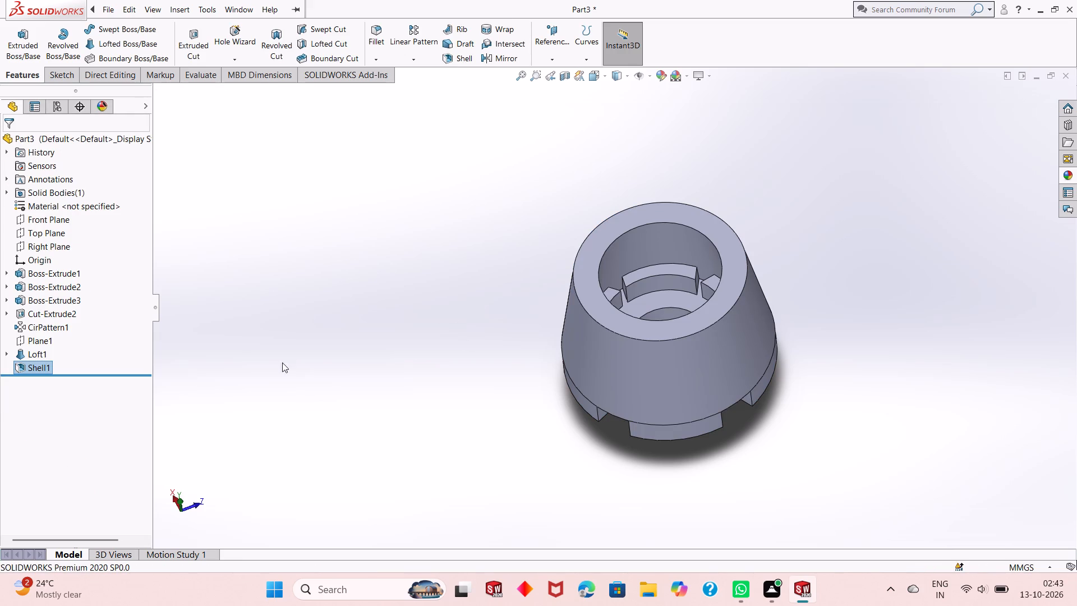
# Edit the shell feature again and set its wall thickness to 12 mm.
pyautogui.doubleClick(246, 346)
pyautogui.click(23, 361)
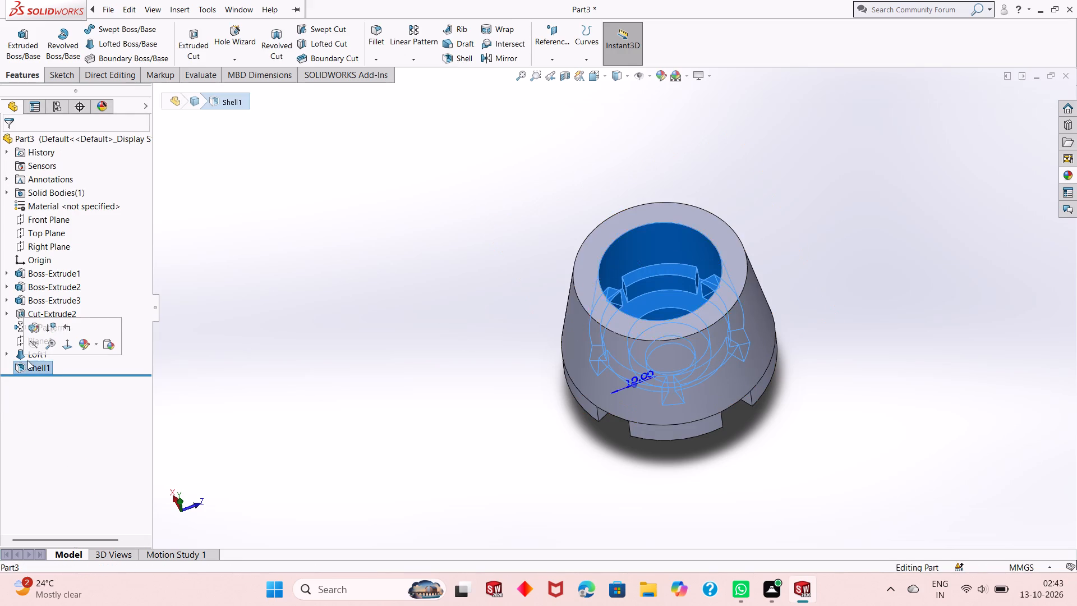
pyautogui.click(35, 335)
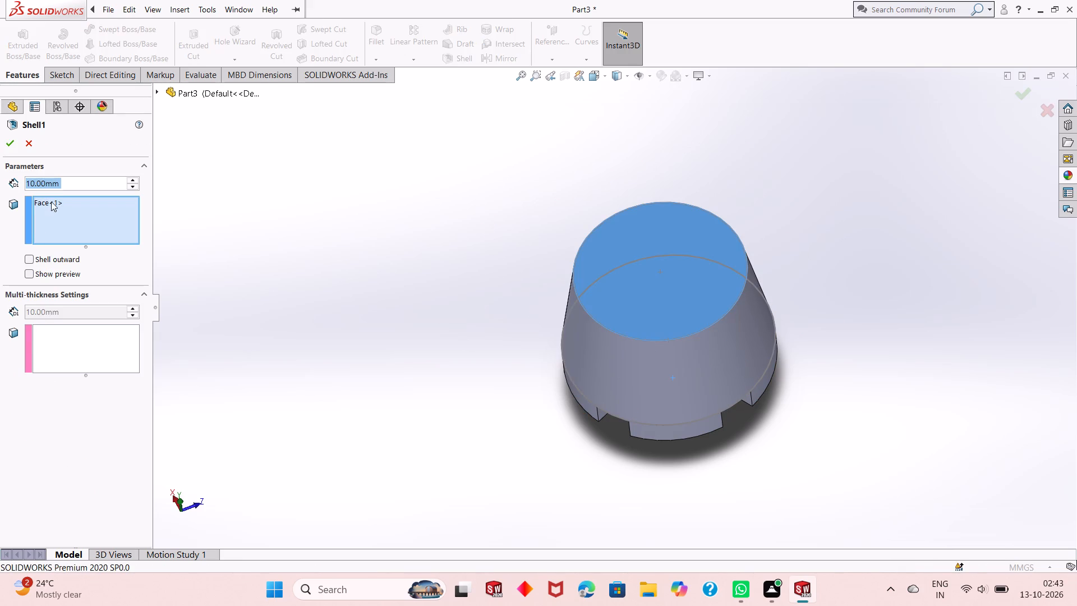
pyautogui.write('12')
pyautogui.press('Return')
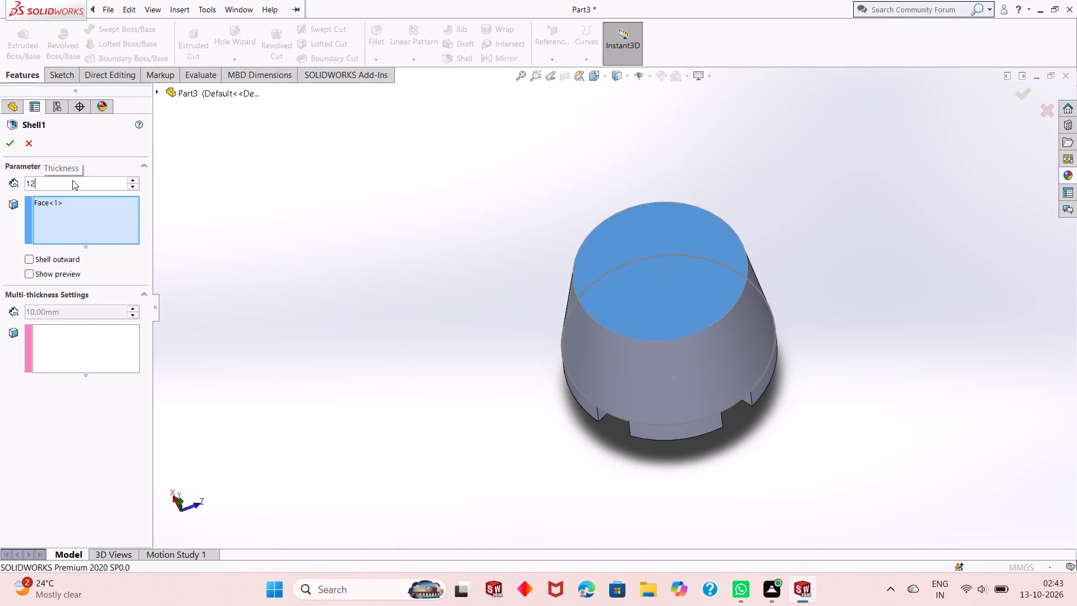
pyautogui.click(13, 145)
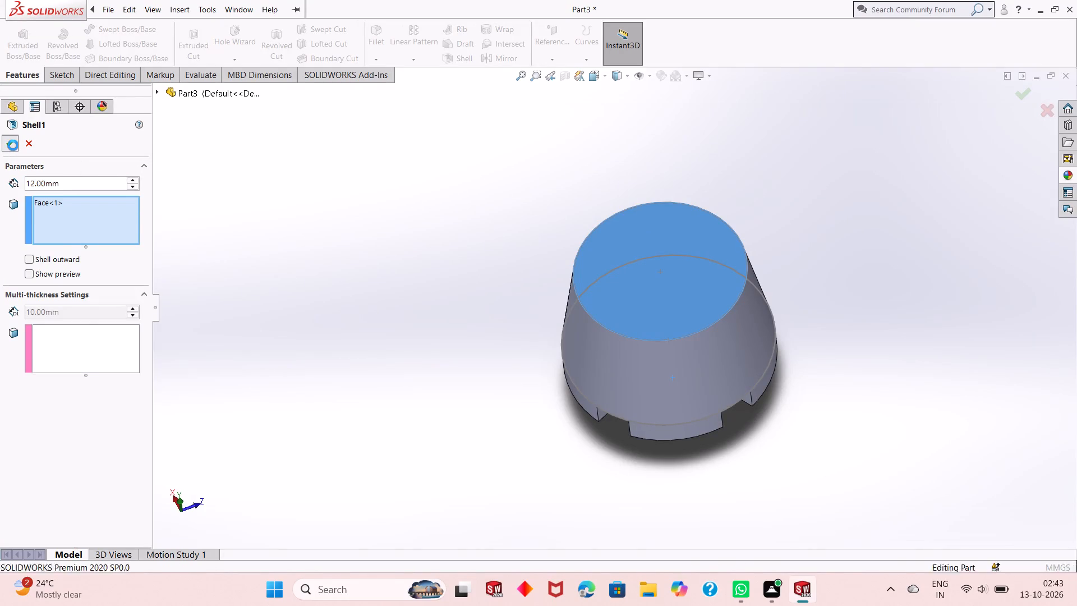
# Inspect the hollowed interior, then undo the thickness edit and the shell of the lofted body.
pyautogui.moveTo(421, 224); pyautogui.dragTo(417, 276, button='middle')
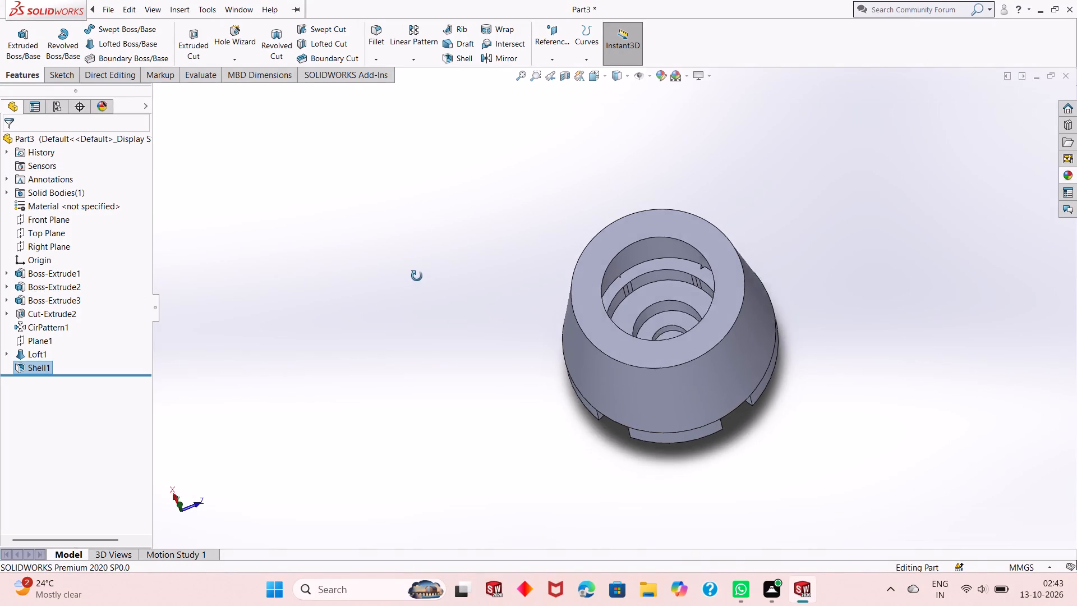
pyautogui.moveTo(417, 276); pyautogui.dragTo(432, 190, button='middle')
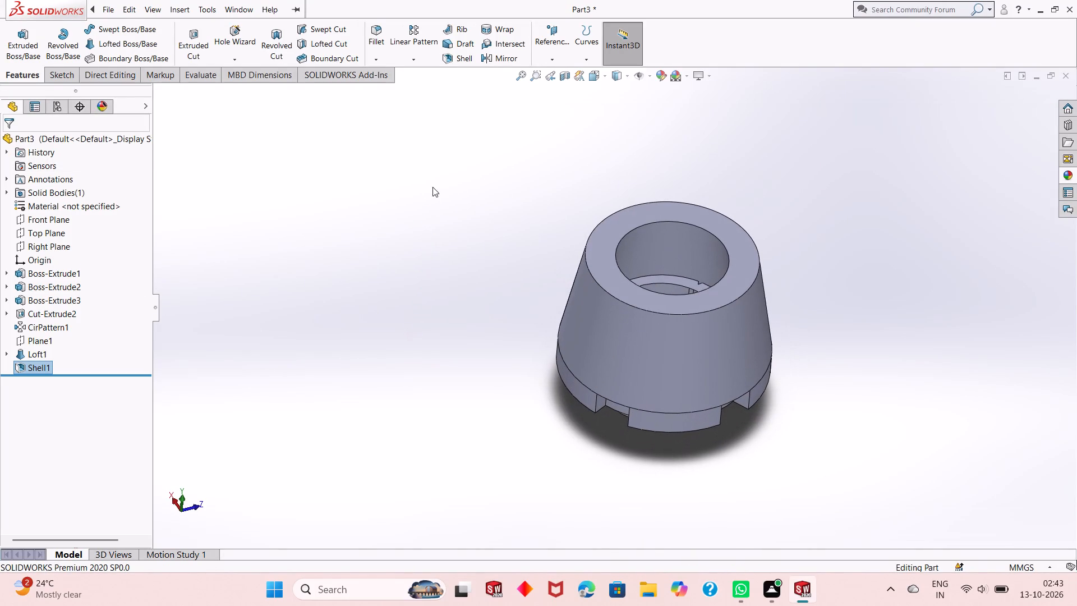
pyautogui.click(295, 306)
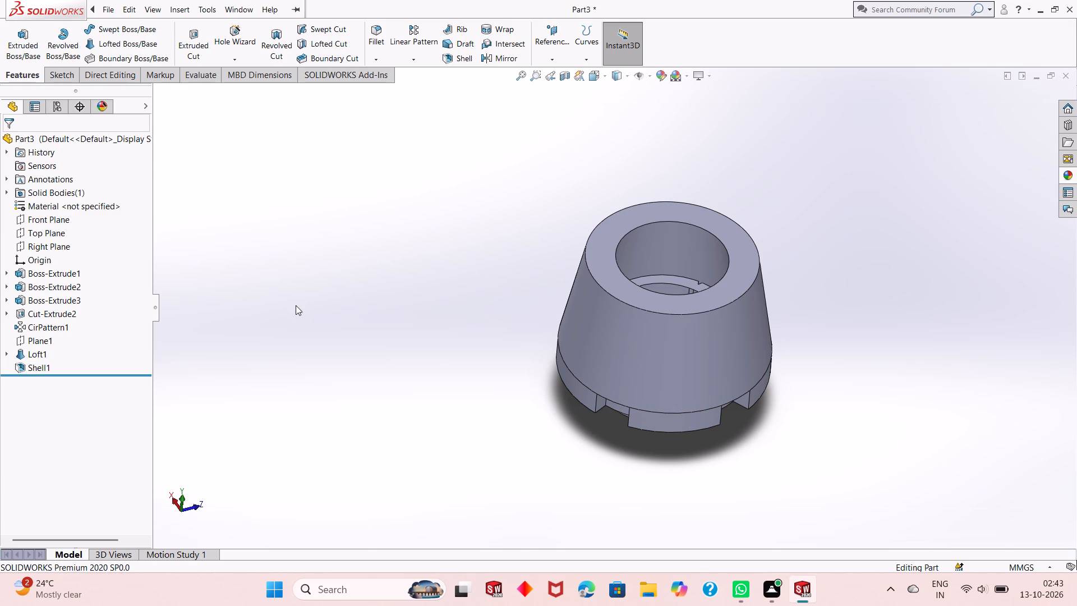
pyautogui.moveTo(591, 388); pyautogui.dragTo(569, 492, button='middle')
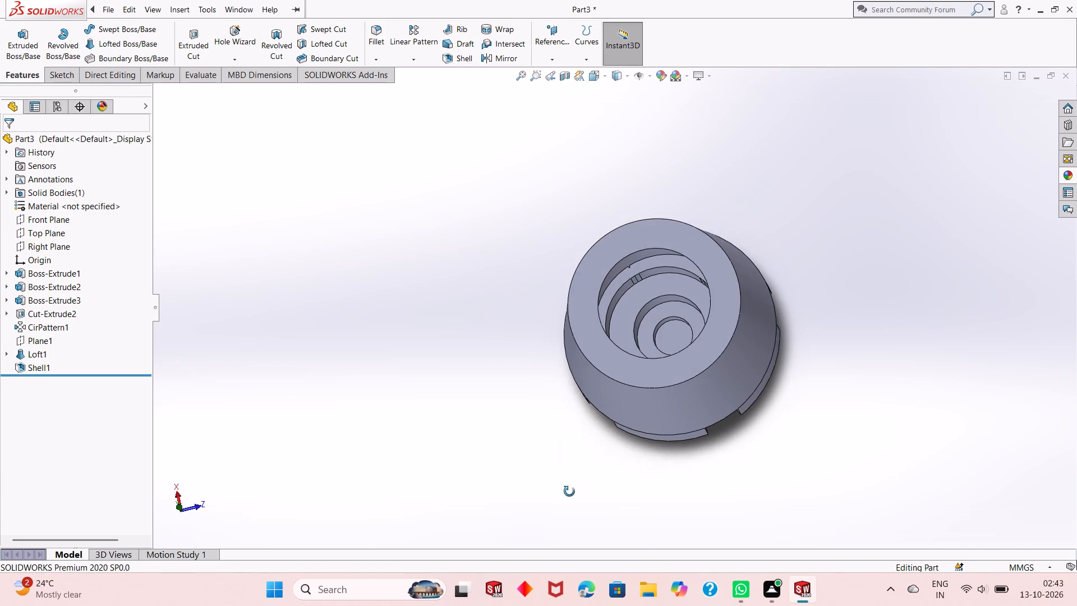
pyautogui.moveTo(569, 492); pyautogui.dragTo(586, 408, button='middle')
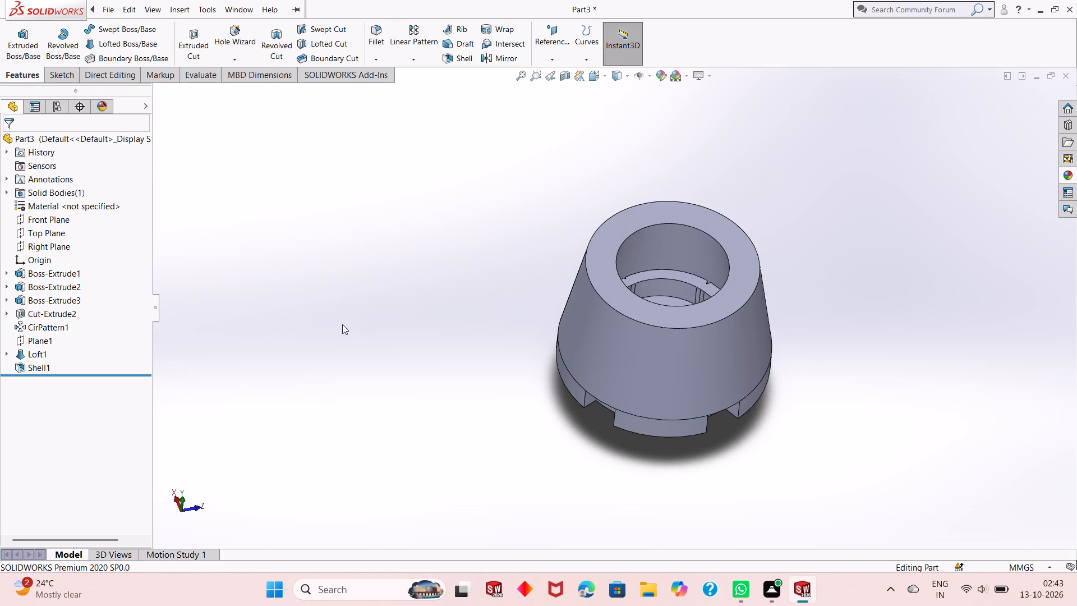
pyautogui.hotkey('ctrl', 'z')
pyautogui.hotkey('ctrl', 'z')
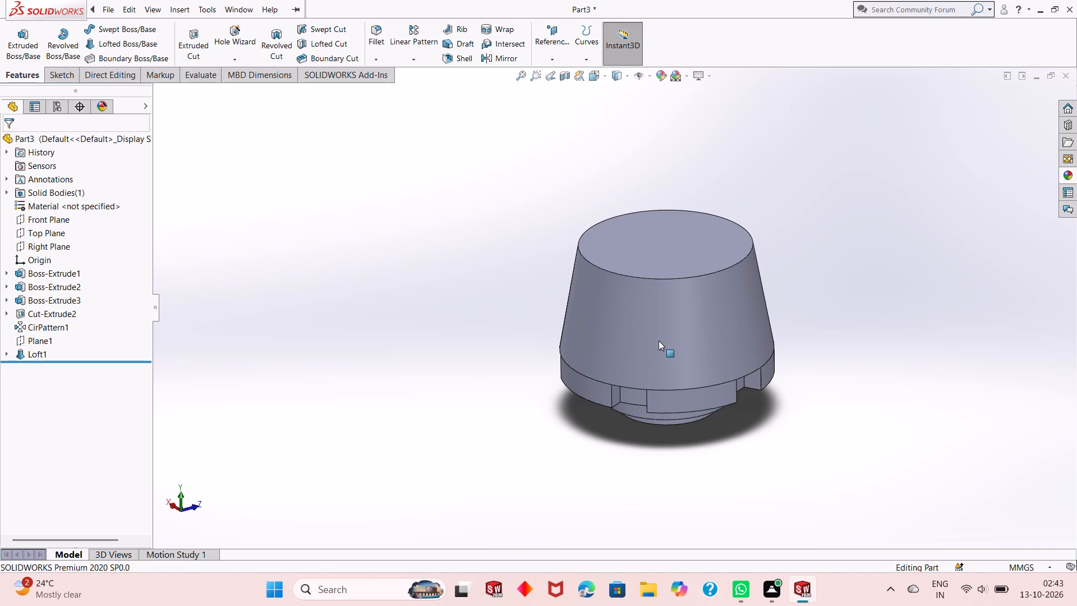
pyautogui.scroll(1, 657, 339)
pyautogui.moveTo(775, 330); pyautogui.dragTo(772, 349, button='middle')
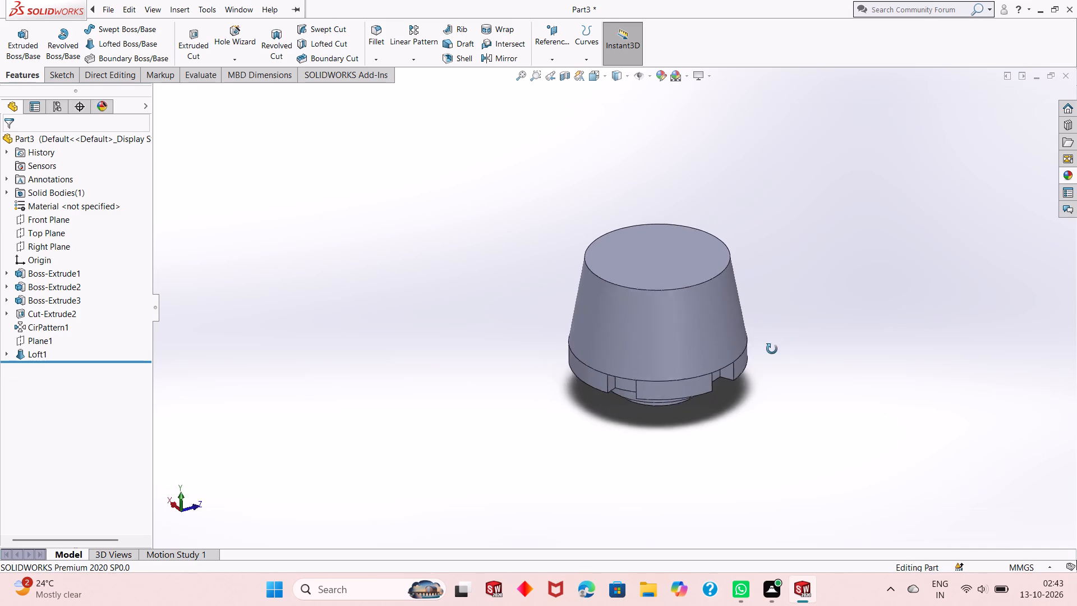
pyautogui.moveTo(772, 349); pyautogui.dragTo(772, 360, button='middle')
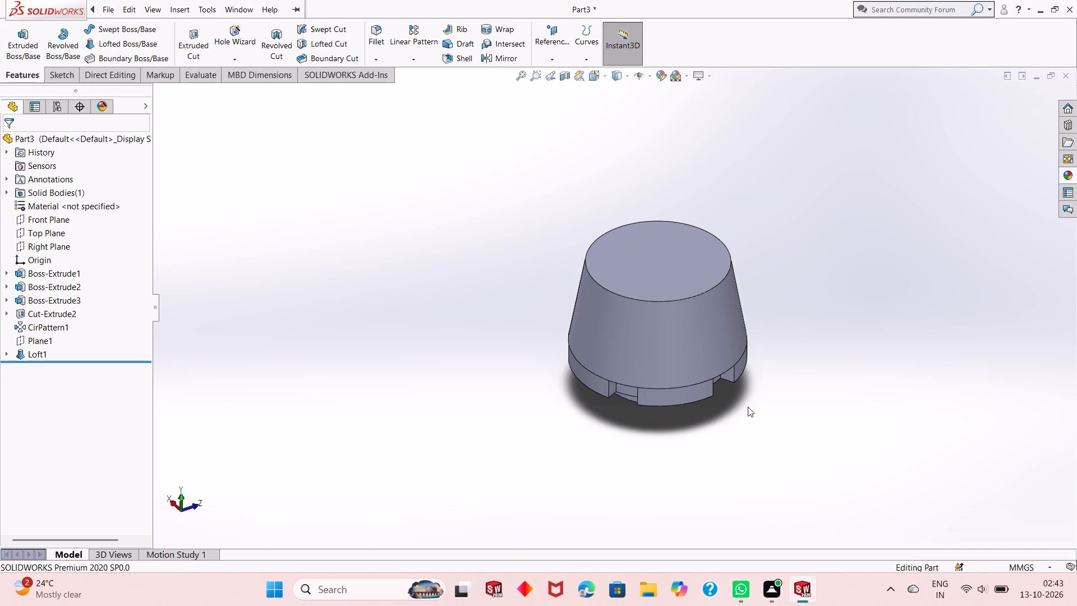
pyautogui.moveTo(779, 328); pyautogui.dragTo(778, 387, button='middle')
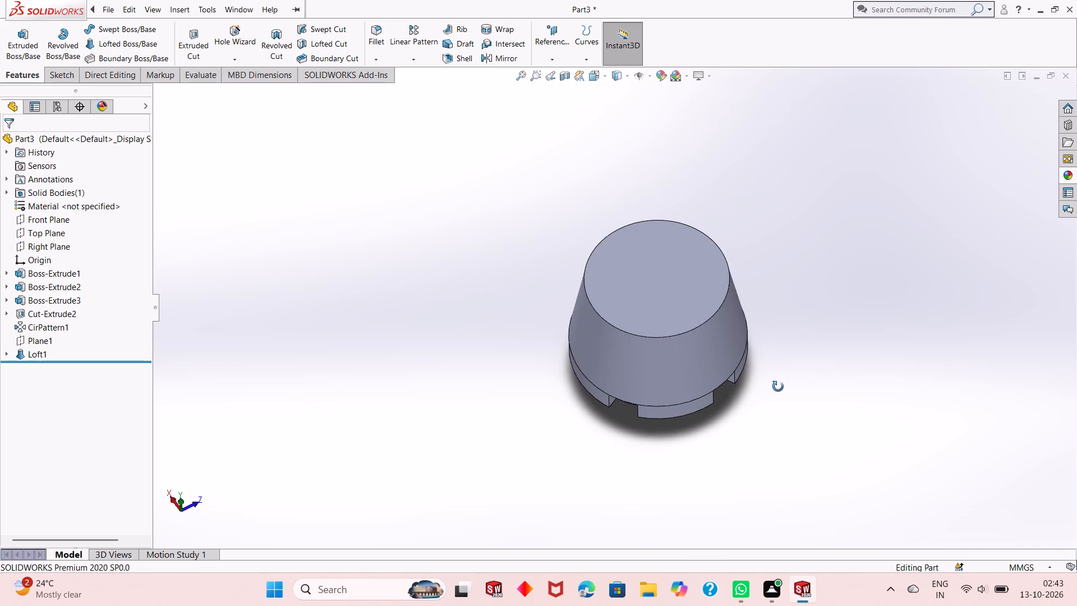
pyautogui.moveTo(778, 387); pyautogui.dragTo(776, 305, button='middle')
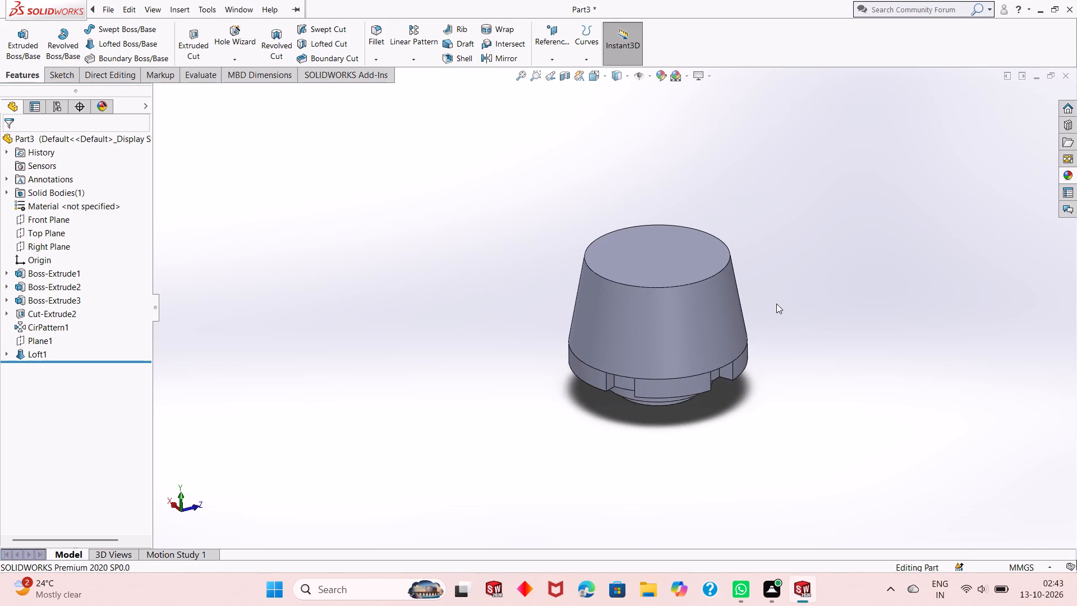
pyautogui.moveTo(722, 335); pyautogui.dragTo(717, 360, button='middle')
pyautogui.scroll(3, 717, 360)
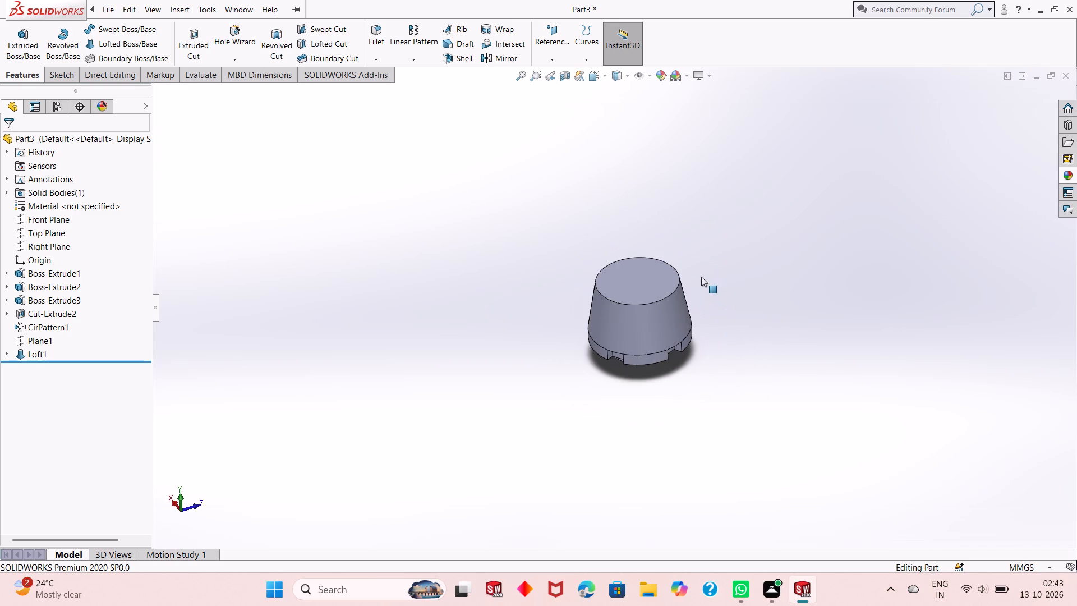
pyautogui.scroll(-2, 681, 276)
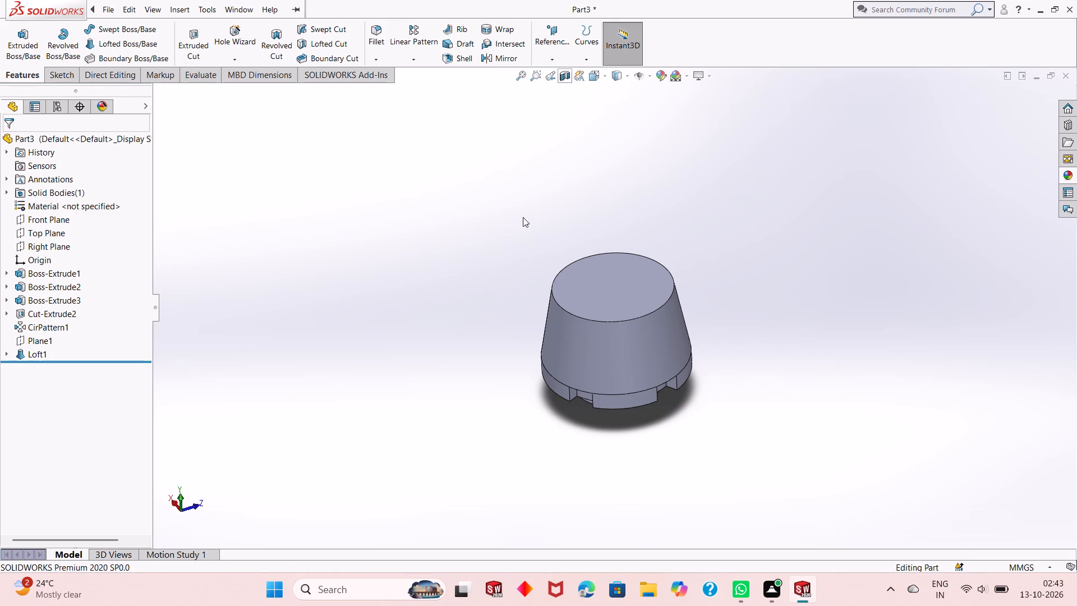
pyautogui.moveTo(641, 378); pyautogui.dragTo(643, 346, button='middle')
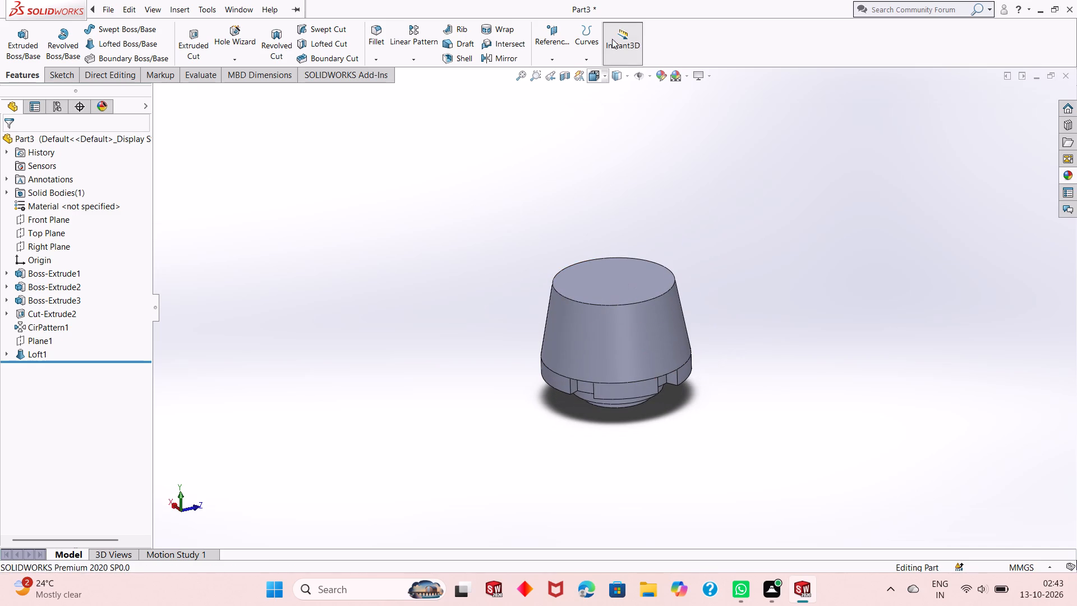
# Create a reference plane offset 25 mm above the Top Plane.
pyautogui.click(543, 52)
pyautogui.click(547, 75)
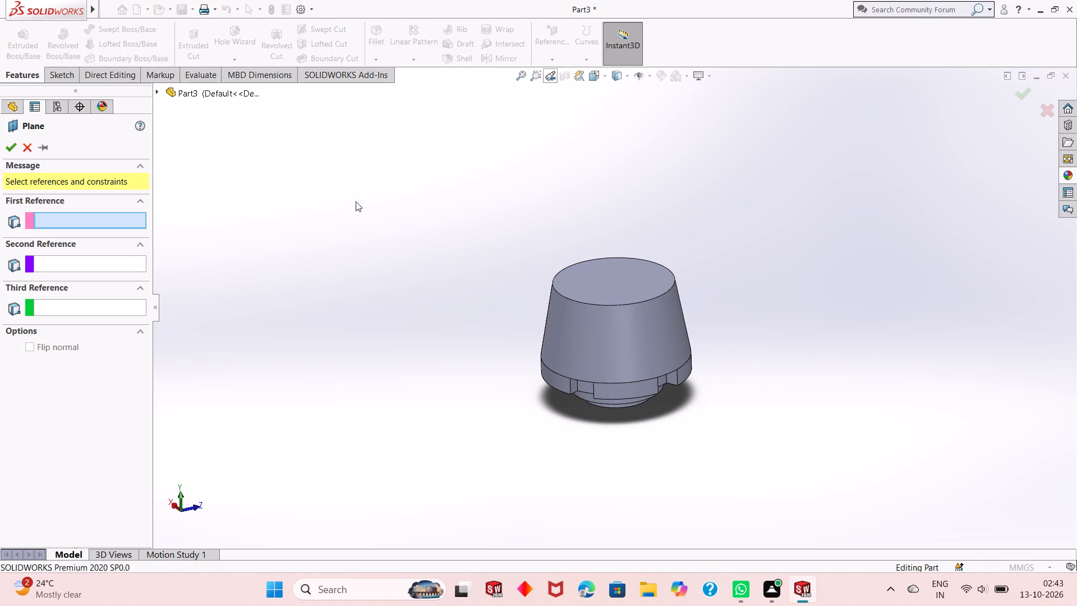
pyautogui.click(168, 89)
pyautogui.click(216, 181)
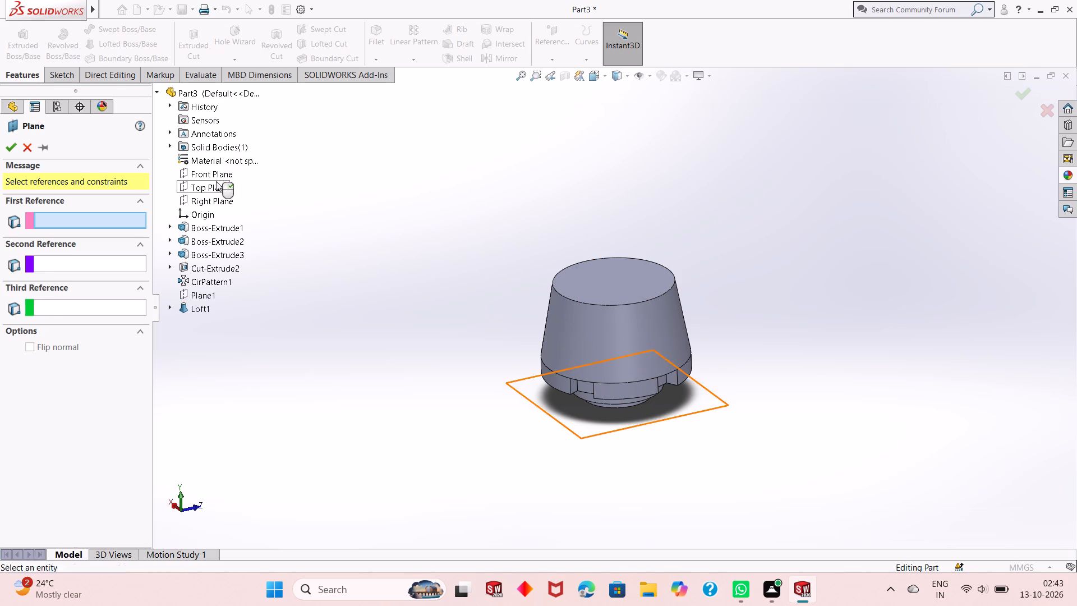
pyautogui.doubleClick(82, 315)
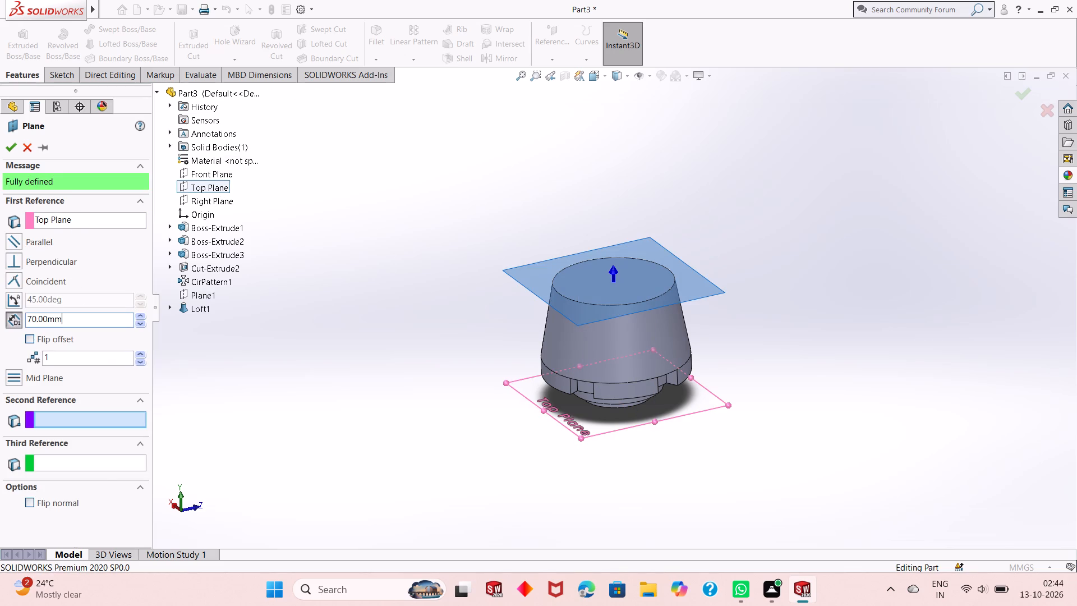
pyautogui.write('20')
pyautogui.press('5')
pyautogui.press('BackSpace')
pyautogui.press('BackSpace')
pyautogui.press('5')
pyautogui.press('Return')
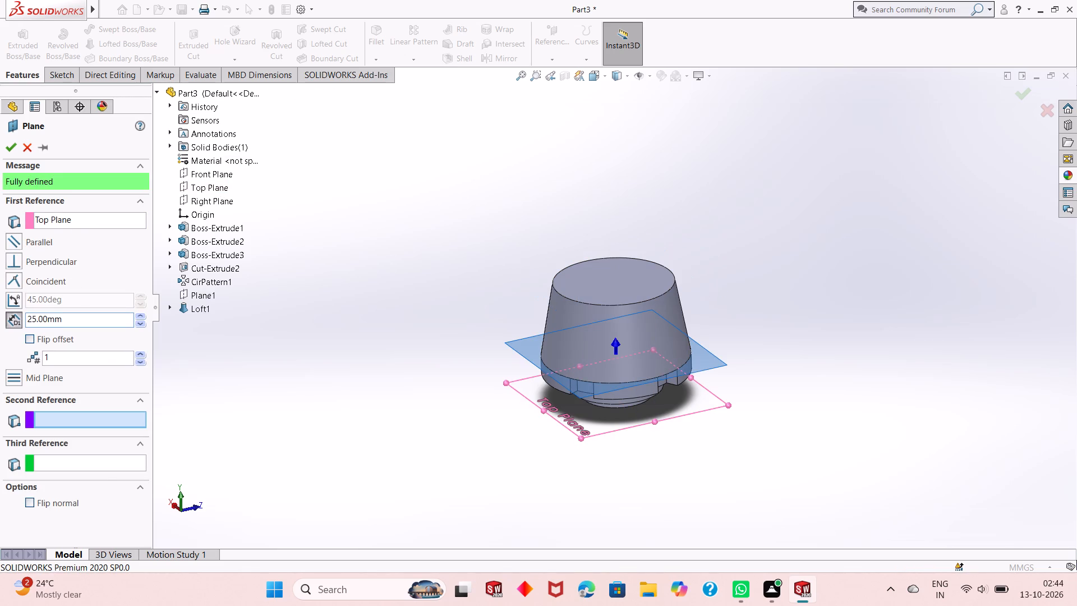
pyautogui.click(14, 153)
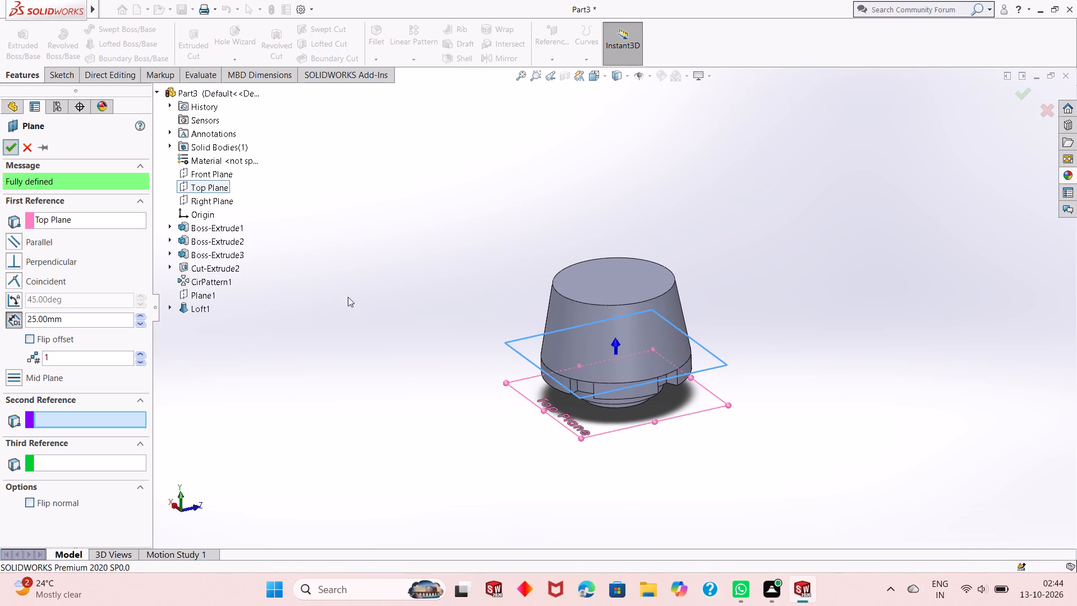
# On the new offset plane, sketch a circle centred on the origin and dimension its diameter to 76 mm.
pyautogui.moveTo(461, 372); pyautogui.dragTo(455, 392, button='middle')
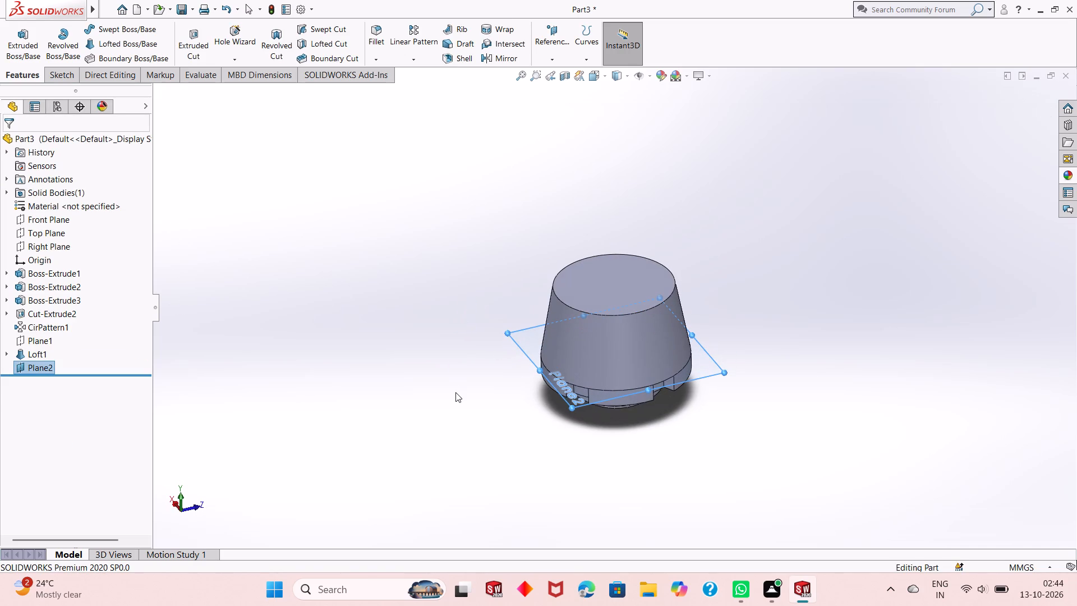
pyautogui.click(698, 361)
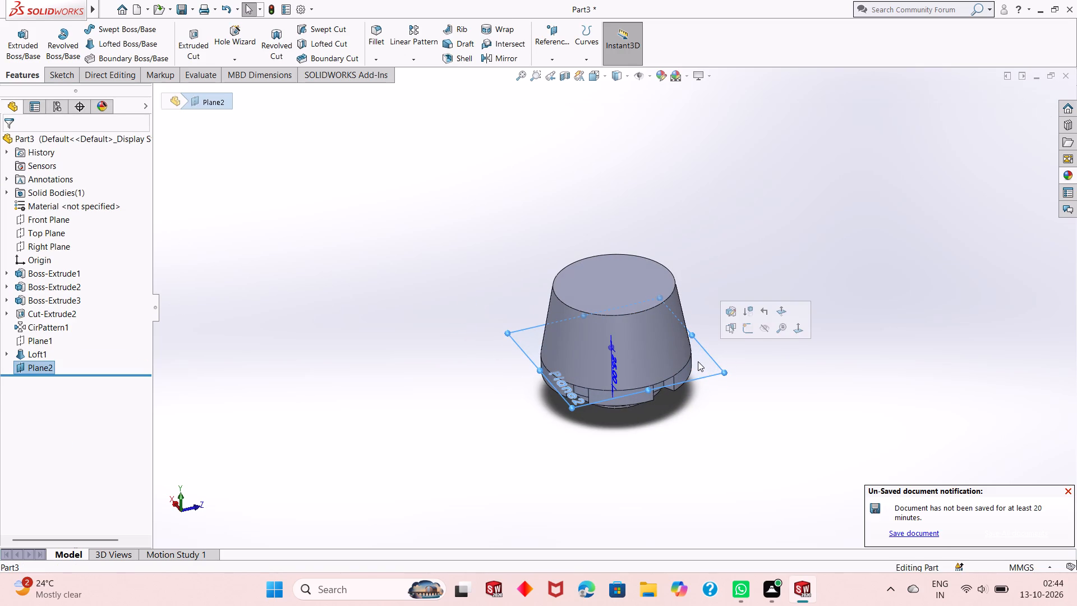
pyautogui.click(746, 331)
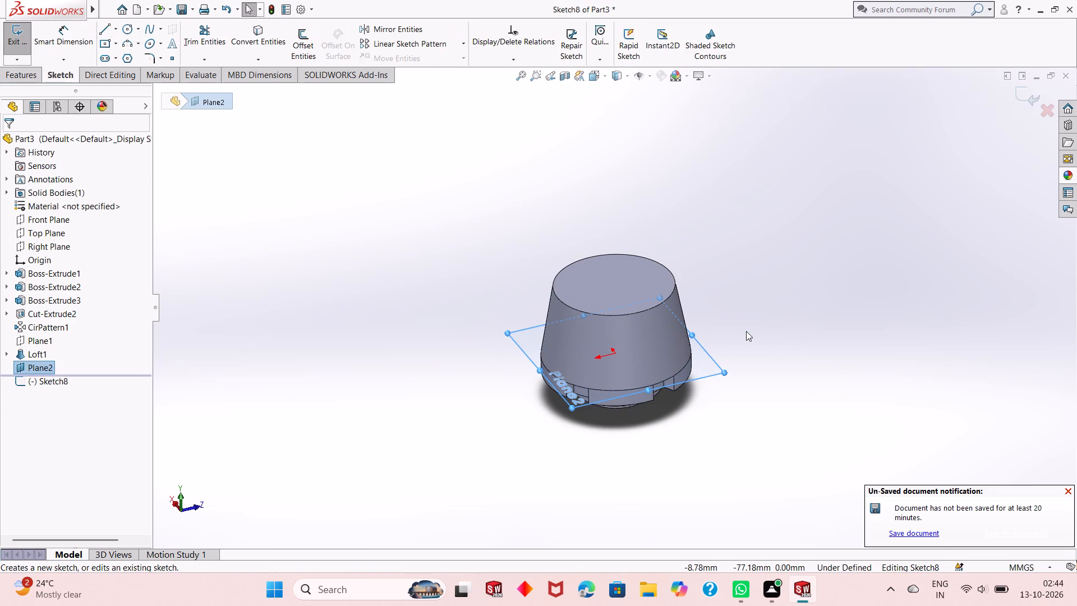
pyautogui.hotkey('ctrl', '8')
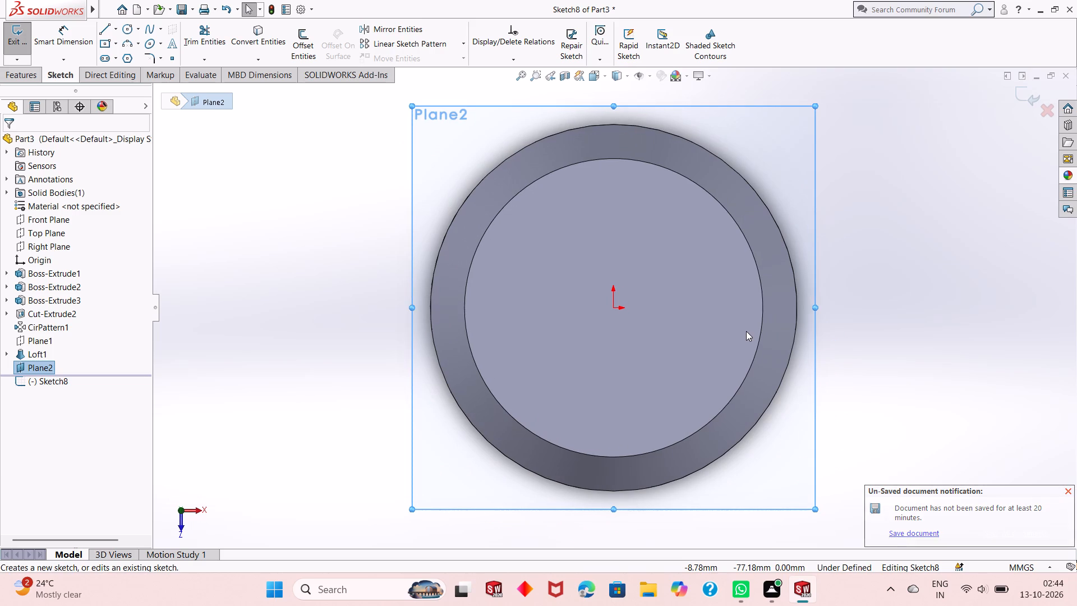
pyautogui.click(130, 30)
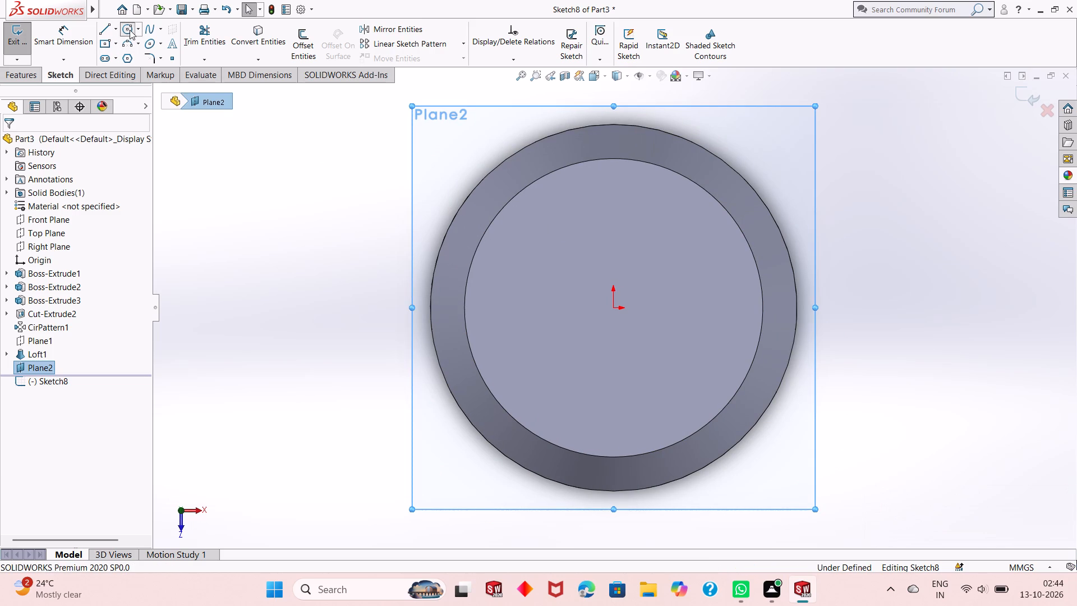
pyautogui.click(613, 307)
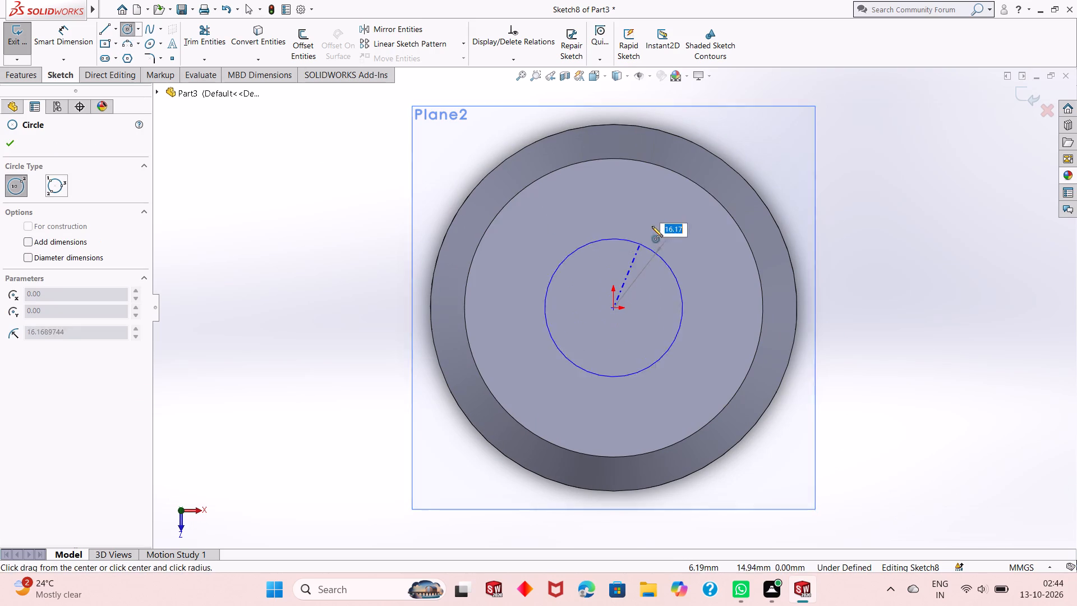
pyautogui.click(682, 159)
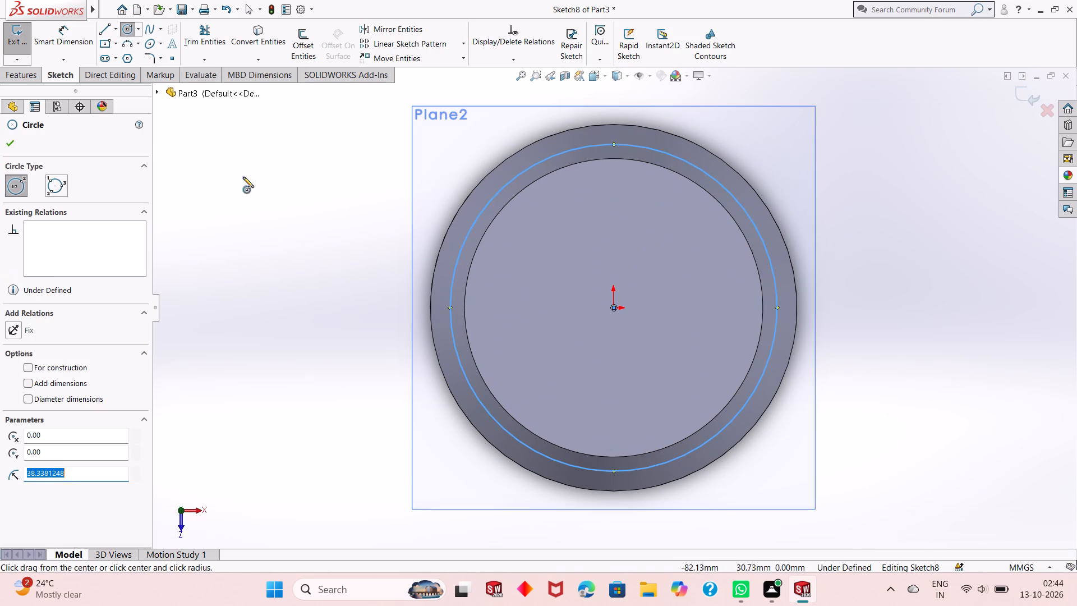
pyautogui.rightClick(203, 180)
pyautogui.click(218, 192)
pyautogui.click(85, 39)
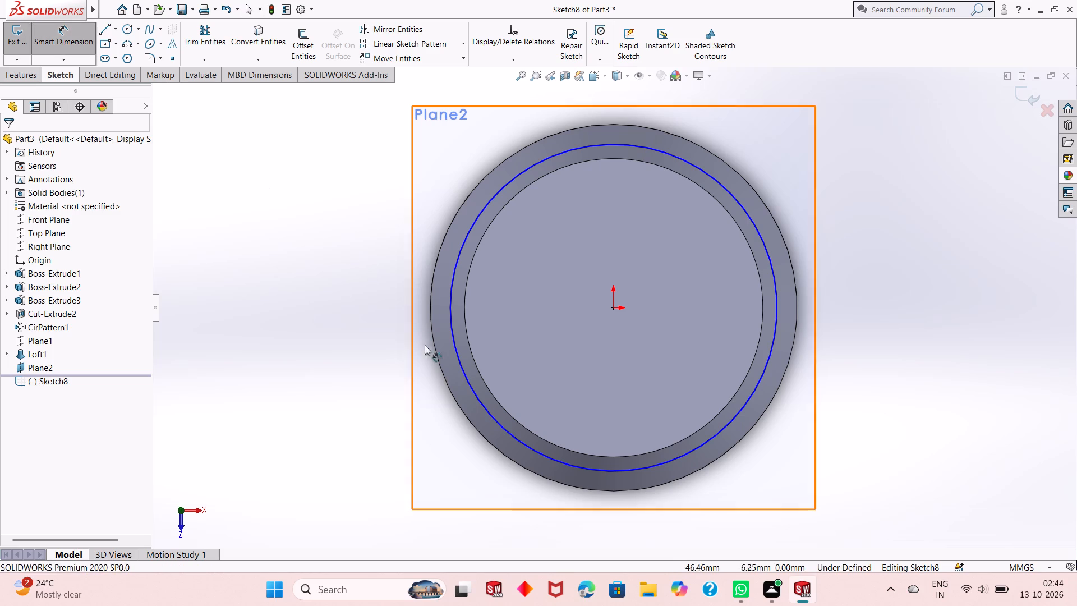
pyautogui.click(473, 388)
pyautogui.click(344, 446)
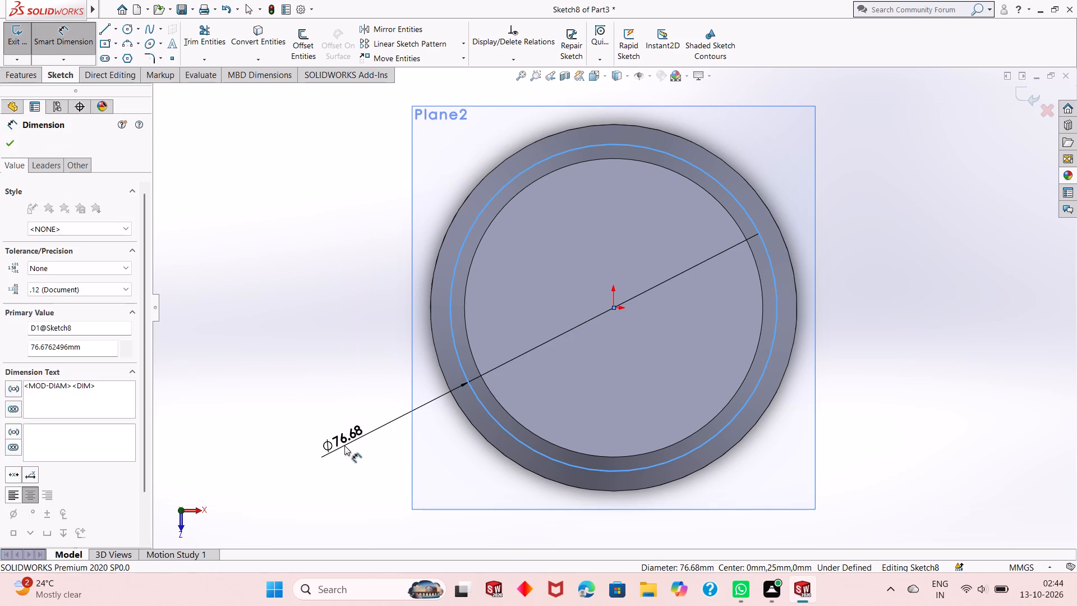
pyautogui.write('76')
pyautogui.press('Return')
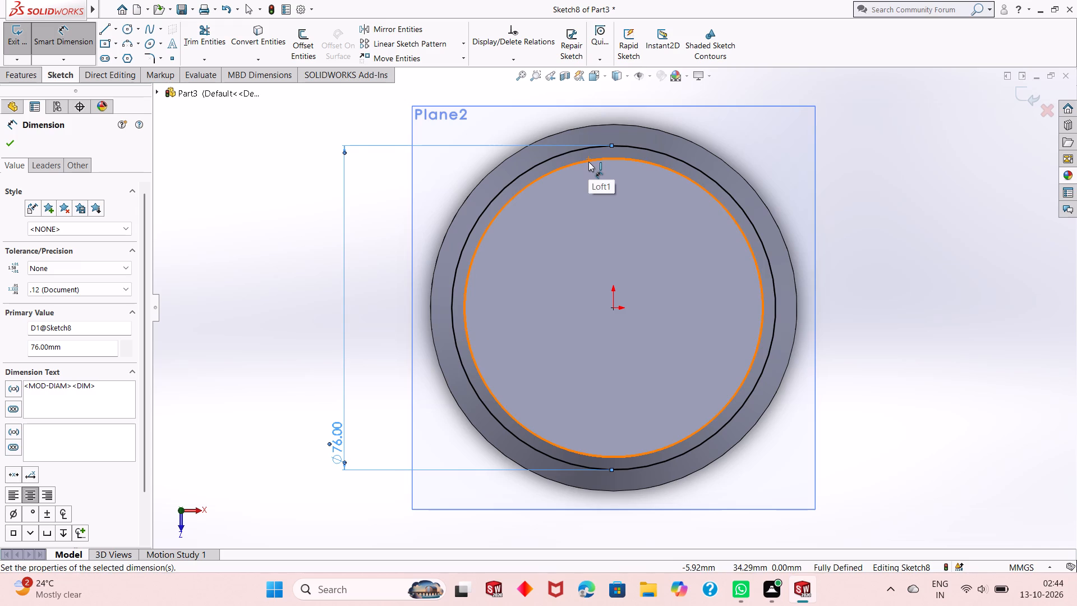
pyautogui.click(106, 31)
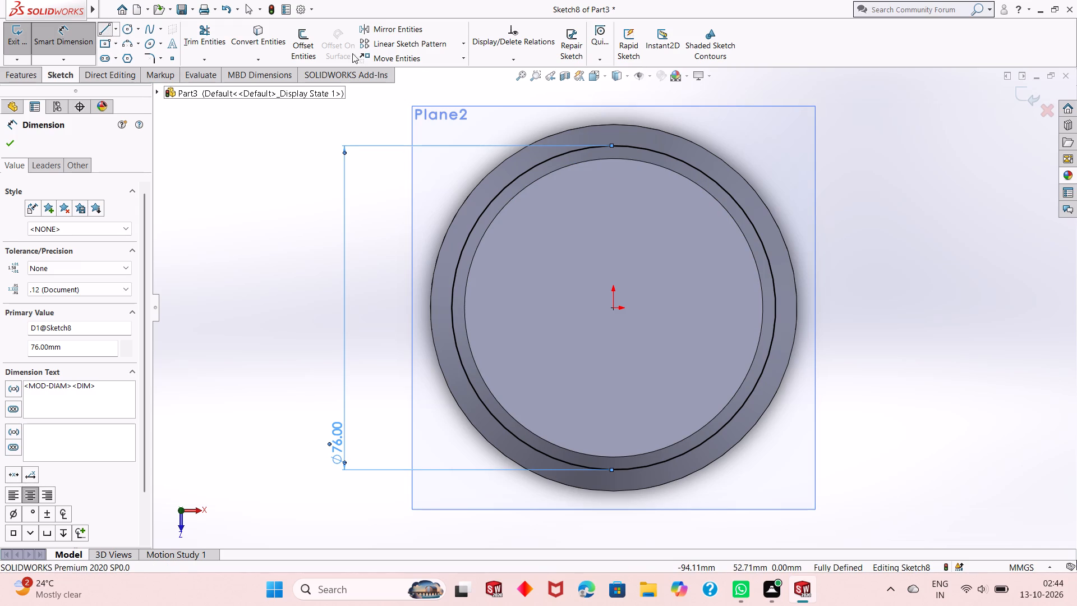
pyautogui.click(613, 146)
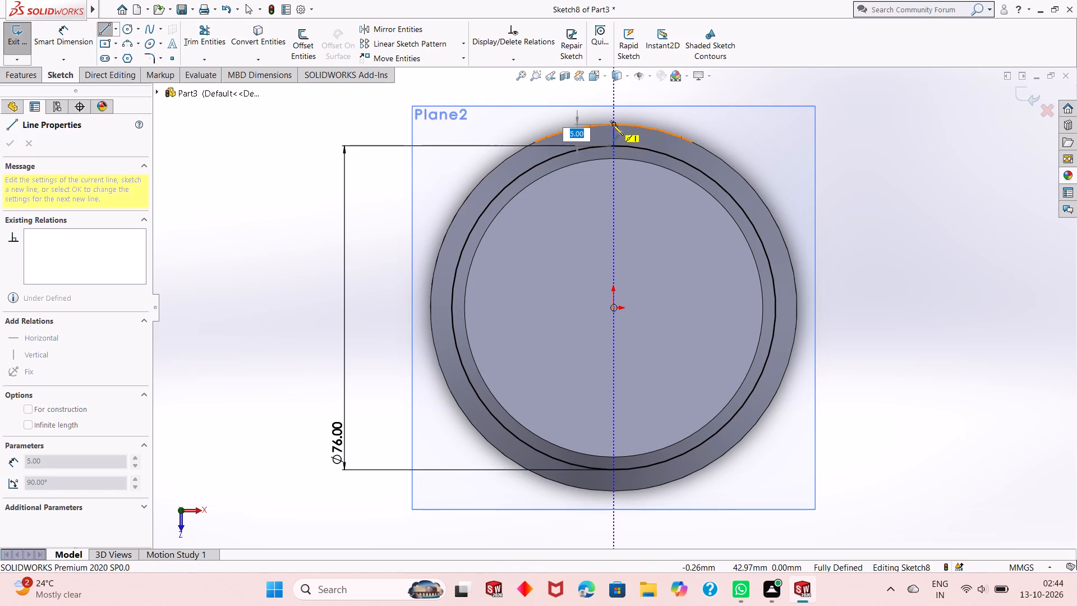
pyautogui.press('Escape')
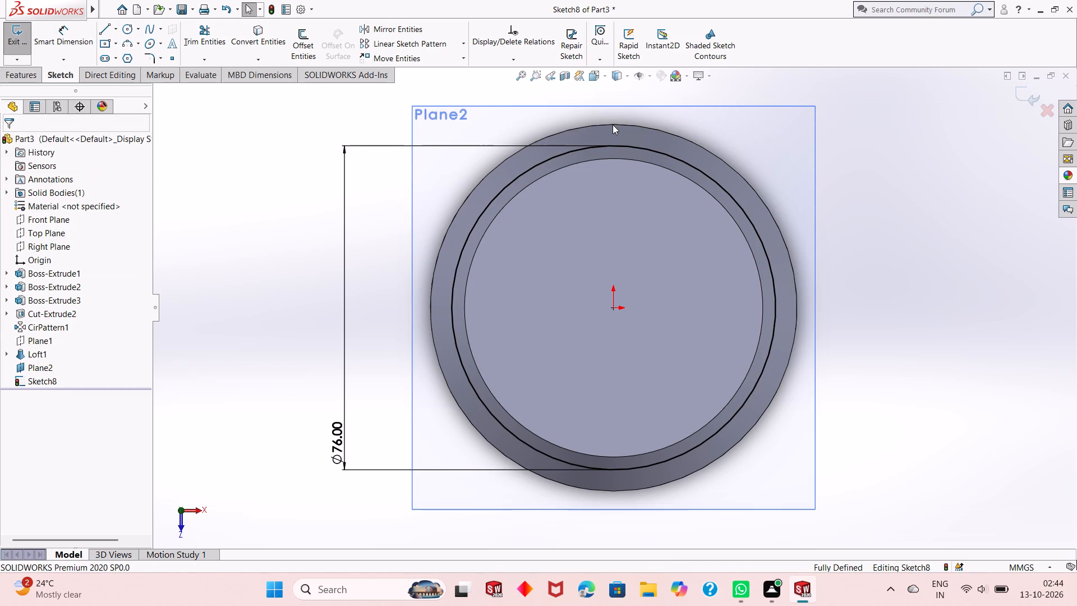
# Set the sketched circle's diameter to 66 mm.
pyautogui.doubleClick(348, 435)
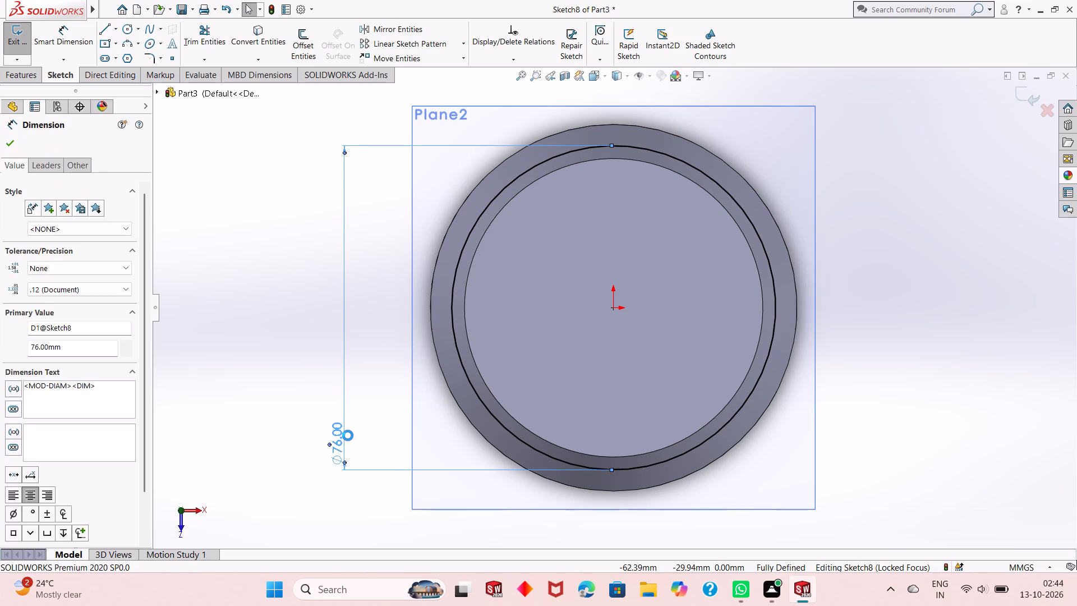
pyautogui.write('66')
pyautogui.press('Return')
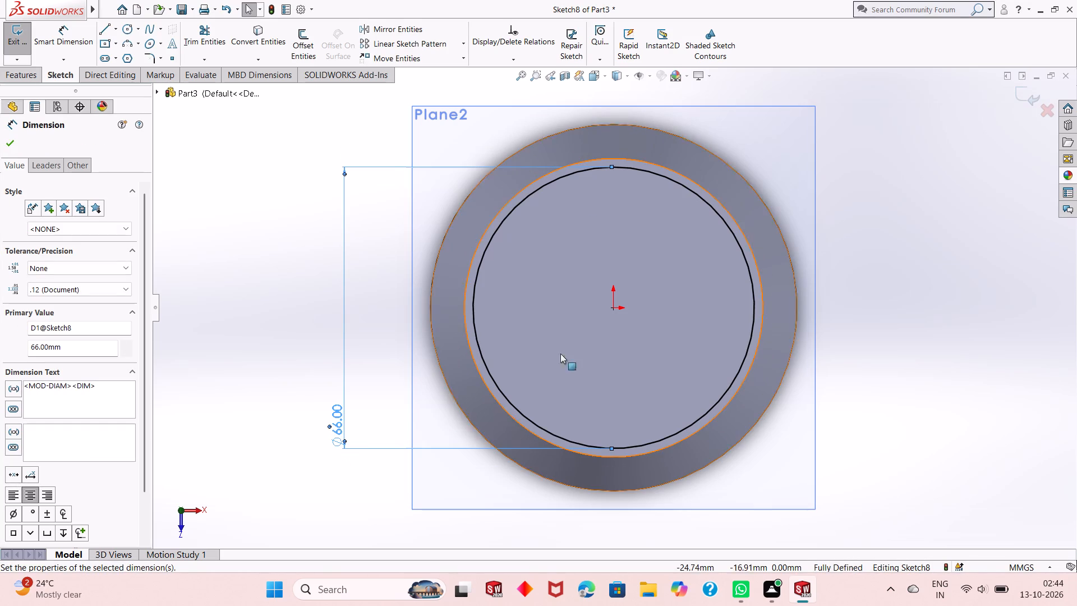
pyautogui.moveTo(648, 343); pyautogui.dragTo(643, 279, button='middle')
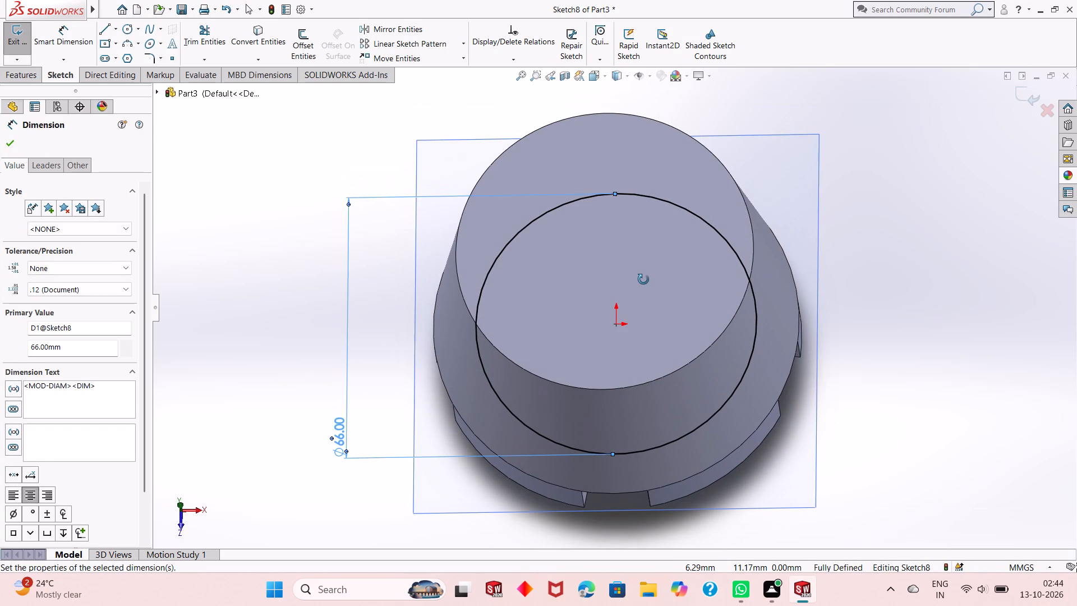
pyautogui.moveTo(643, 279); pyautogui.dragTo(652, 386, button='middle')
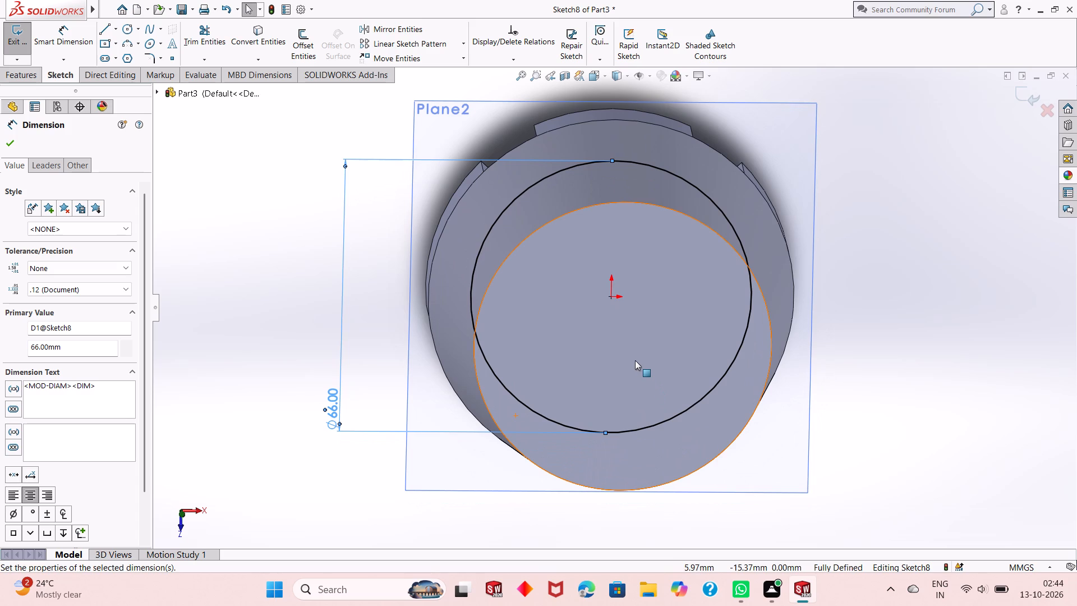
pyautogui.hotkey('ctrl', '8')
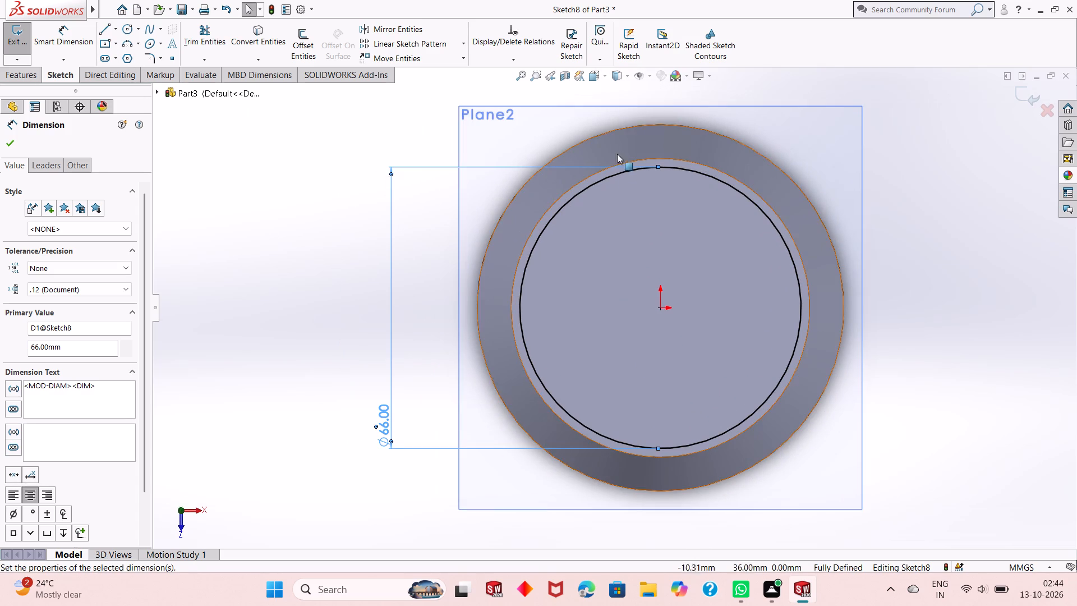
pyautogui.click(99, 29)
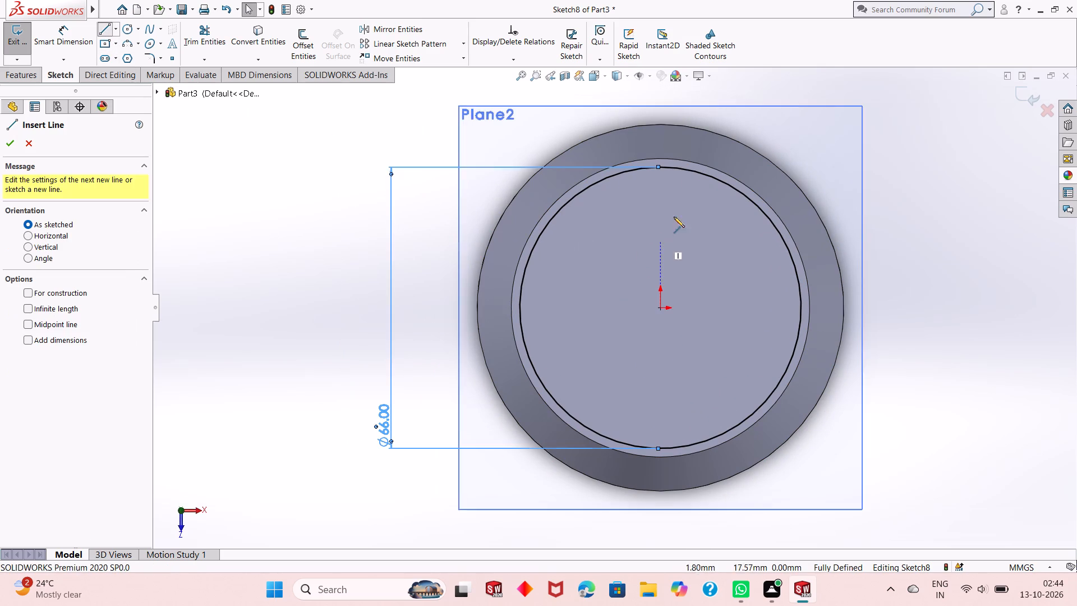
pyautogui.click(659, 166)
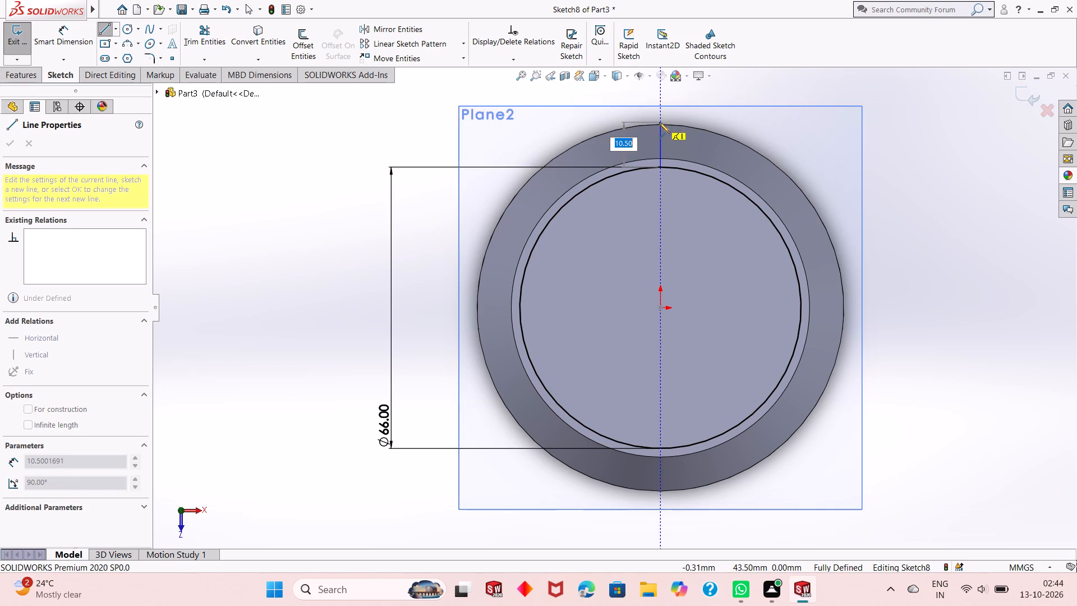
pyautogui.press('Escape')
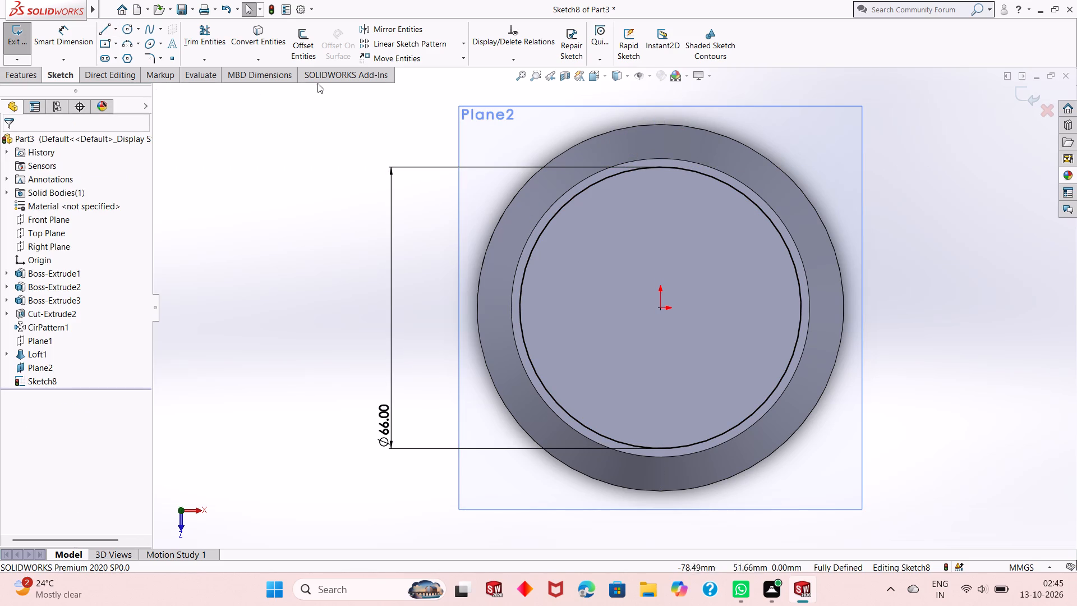
# Finish the 66 mm circle sketch on the offset plane.
pyautogui.moveTo(601, 272); pyautogui.dragTo(602, 175, button='middle')
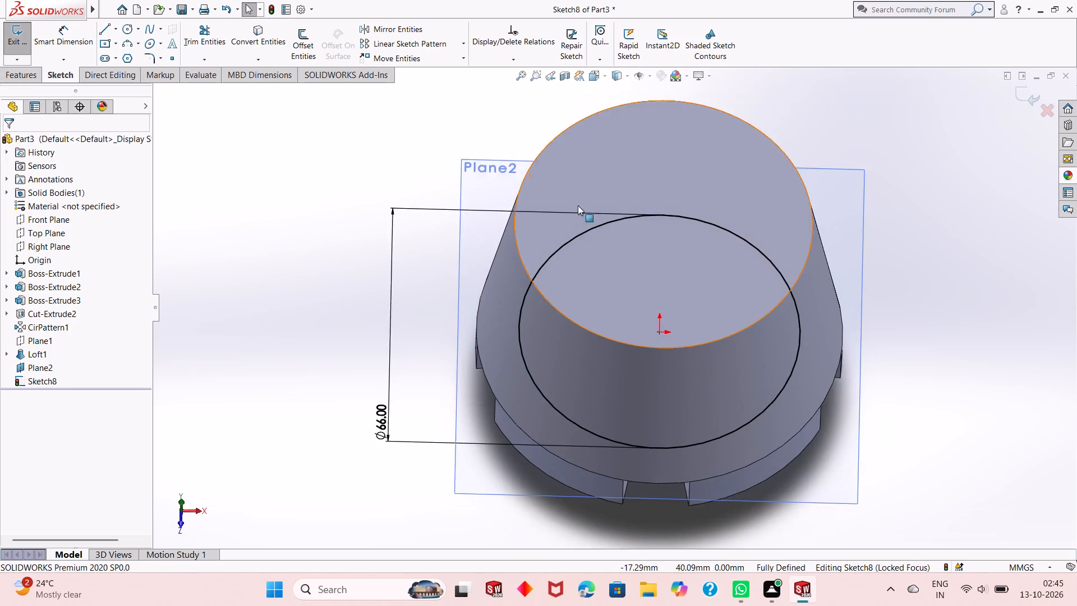
pyautogui.scroll(1, 576, 221)
pyautogui.click(1015, 94)
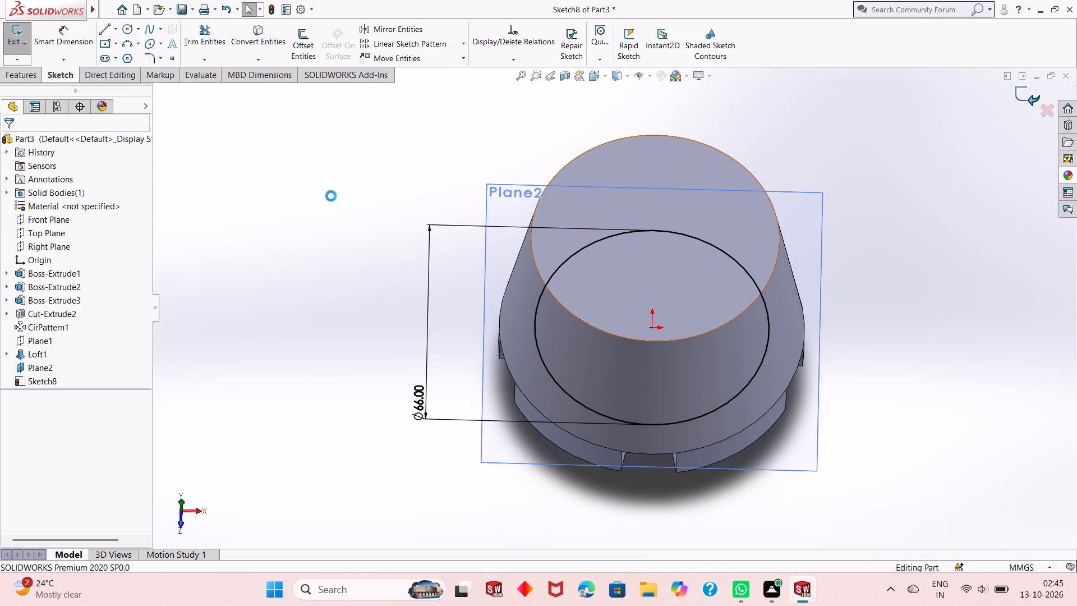
# Open a new sketch on the loft's flat top face and view it face-on.
pyautogui.click(636, 194)
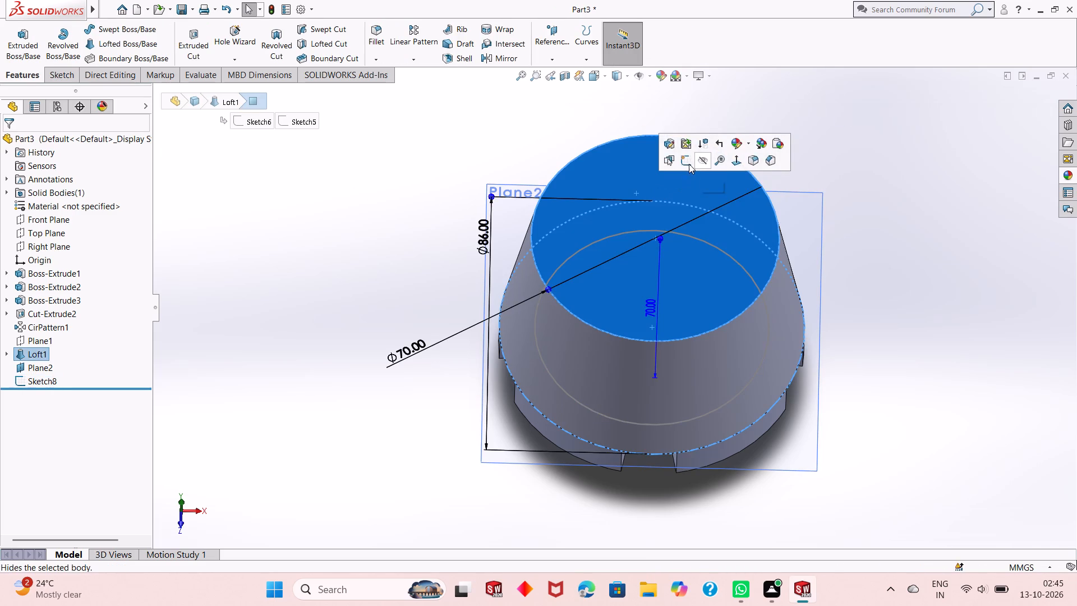
pyautogui.click(685, 162)
pyautogui.hotkey('ctrl', '8')
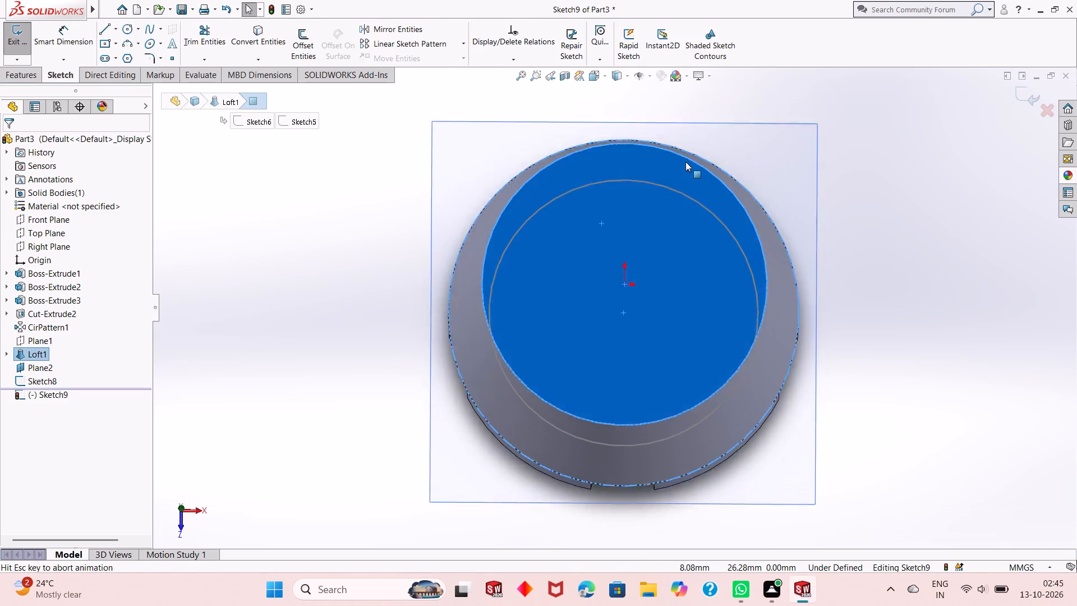
pyautogui.click(292, 199)
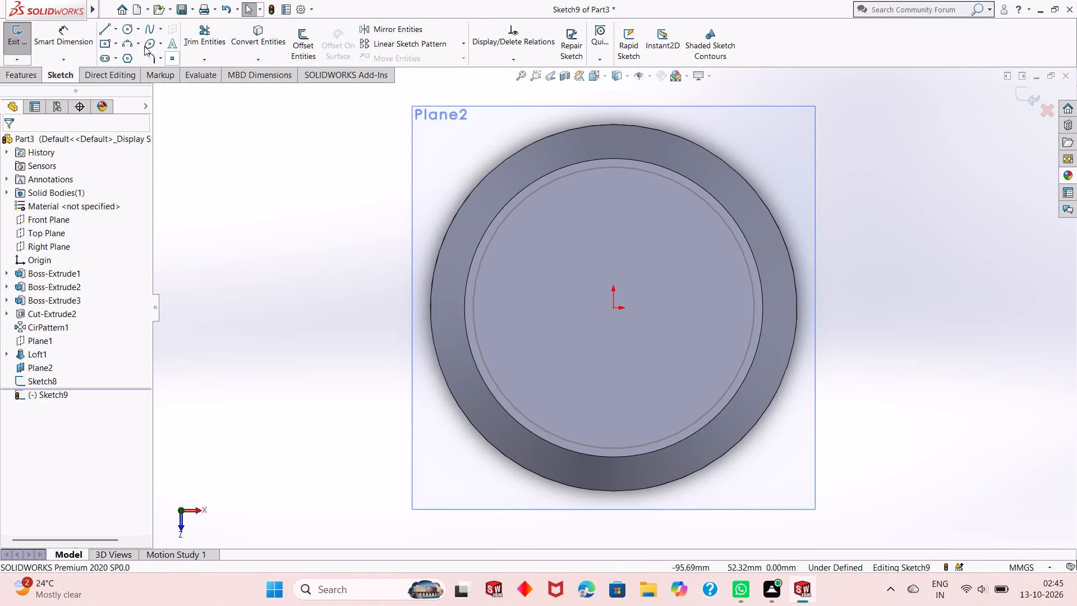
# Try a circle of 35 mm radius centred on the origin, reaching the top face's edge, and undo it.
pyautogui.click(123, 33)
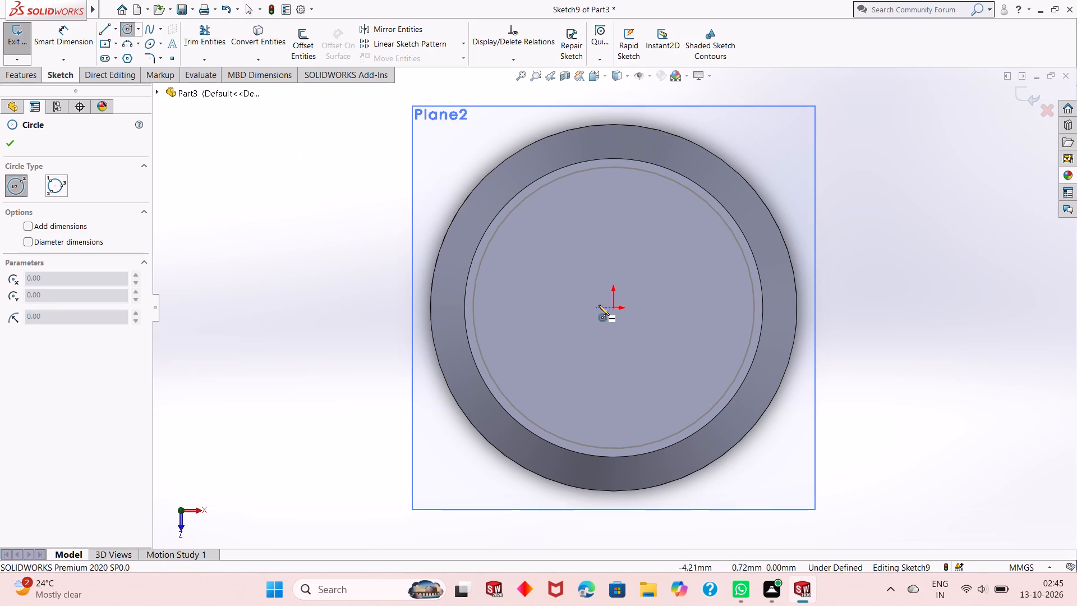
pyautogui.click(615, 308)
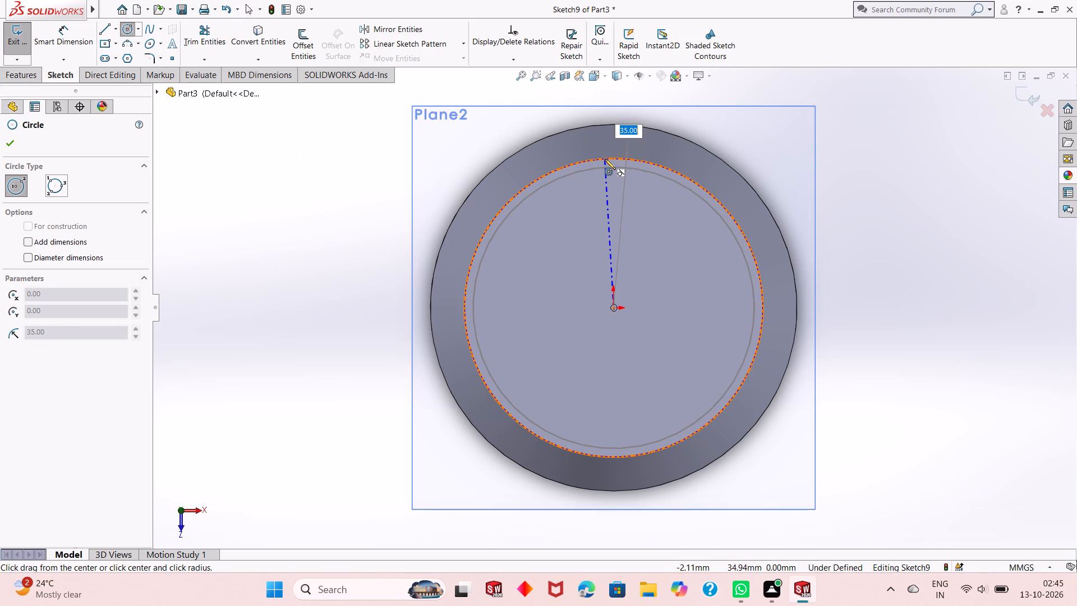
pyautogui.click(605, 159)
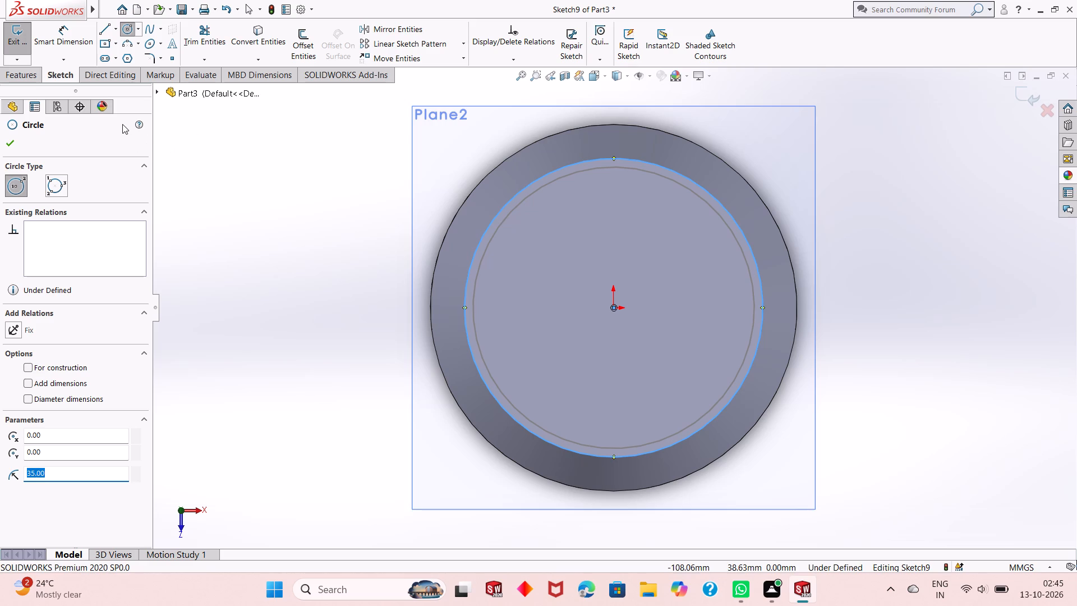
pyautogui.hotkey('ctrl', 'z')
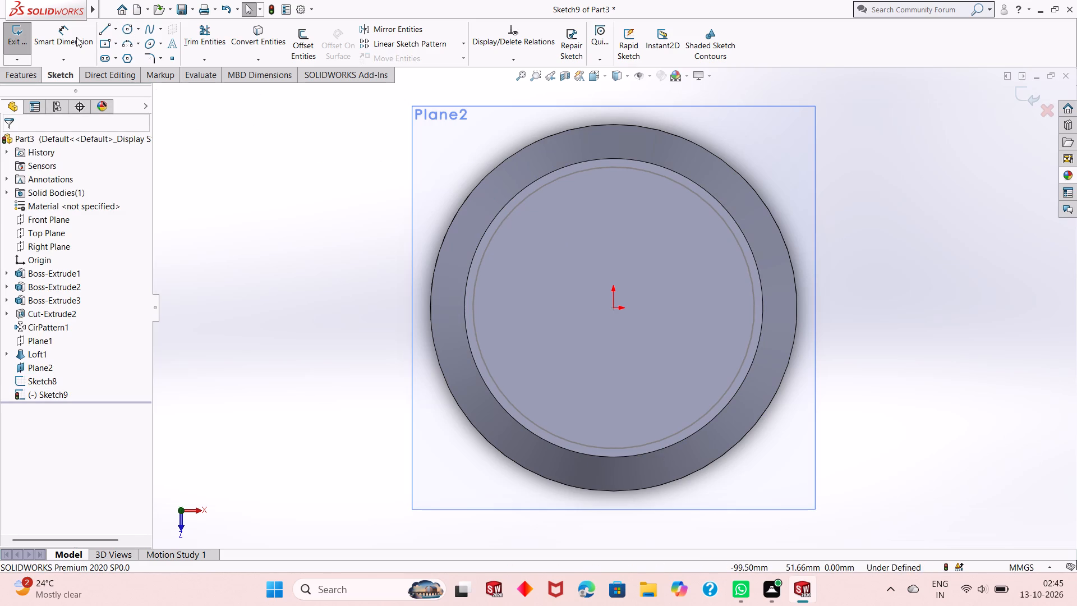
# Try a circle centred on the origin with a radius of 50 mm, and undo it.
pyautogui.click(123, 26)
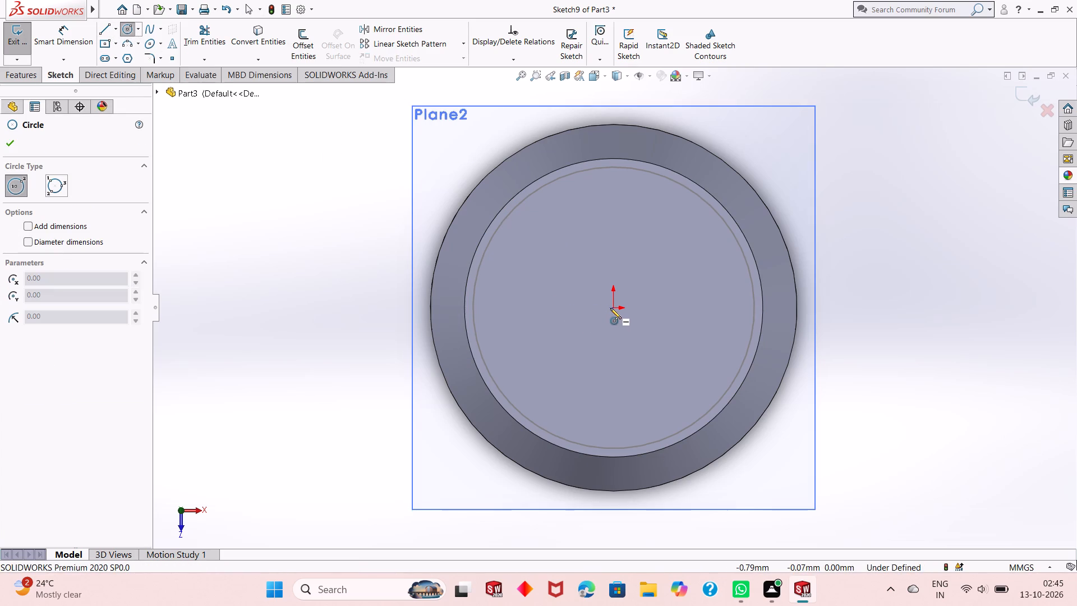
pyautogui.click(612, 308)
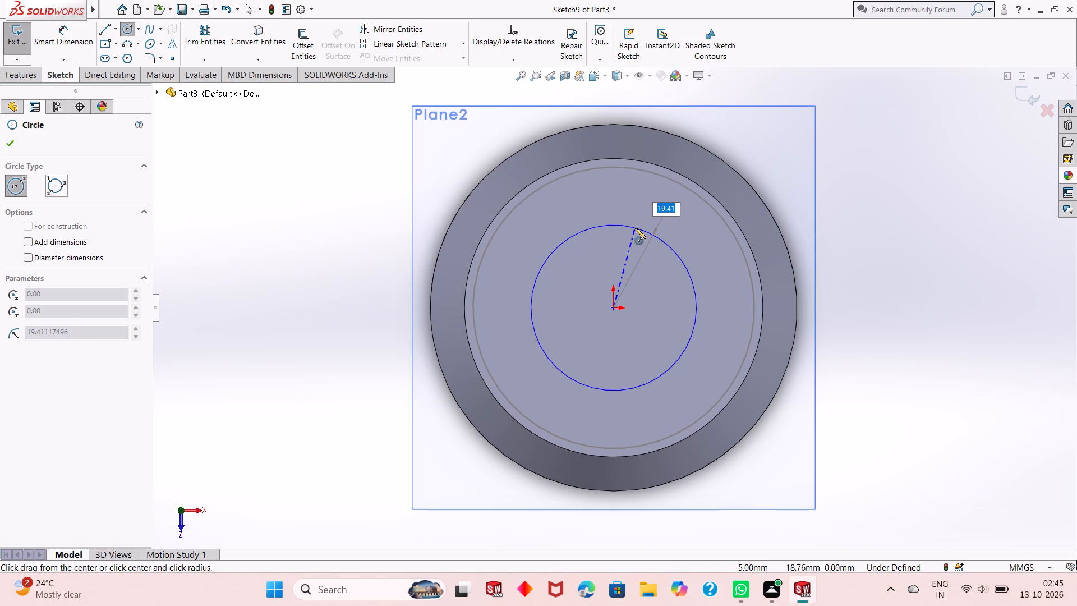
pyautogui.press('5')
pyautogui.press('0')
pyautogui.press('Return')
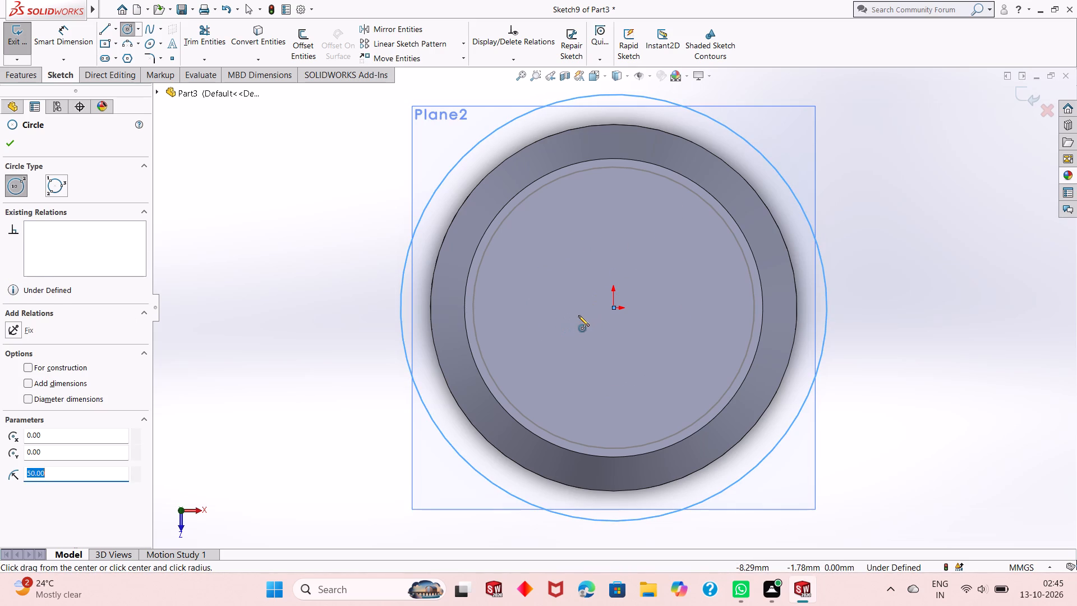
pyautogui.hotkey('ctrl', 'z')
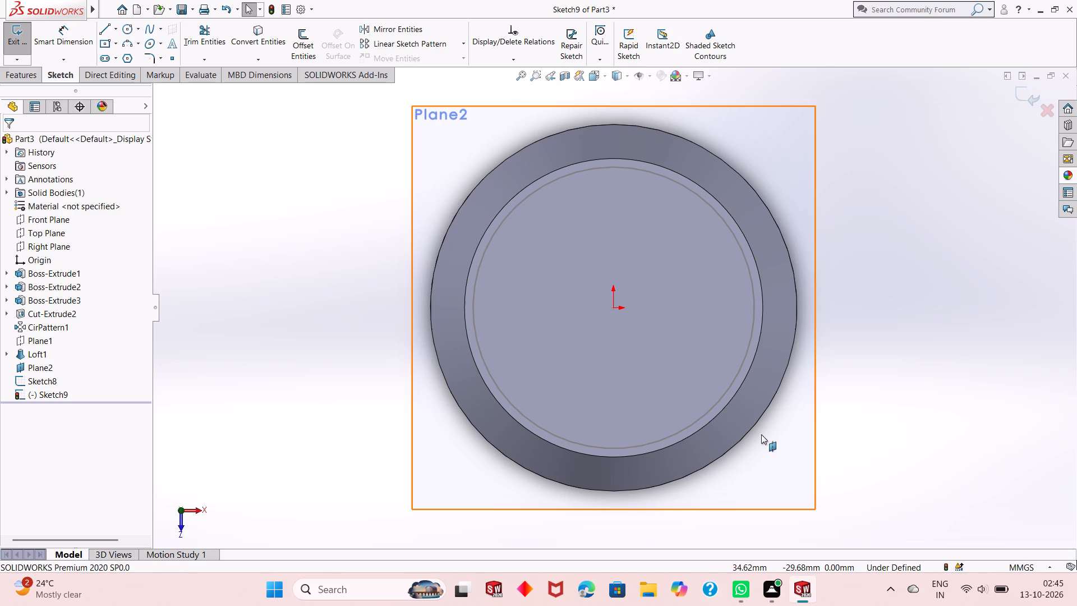
# Sketch a circle centred on the origin on the top face and dimension its diameter to 50 mm.
pyautogui.click(128, 31)
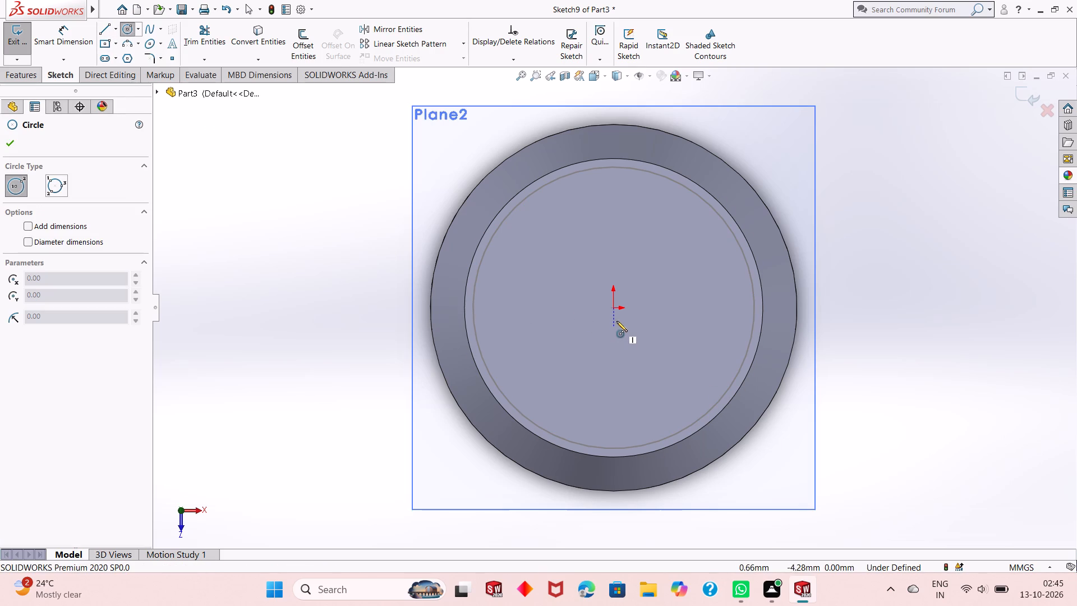
pyautogui.click(611, 307)
pyautogui.click(643, 248)
pyautogui.rightClick(643, 248)
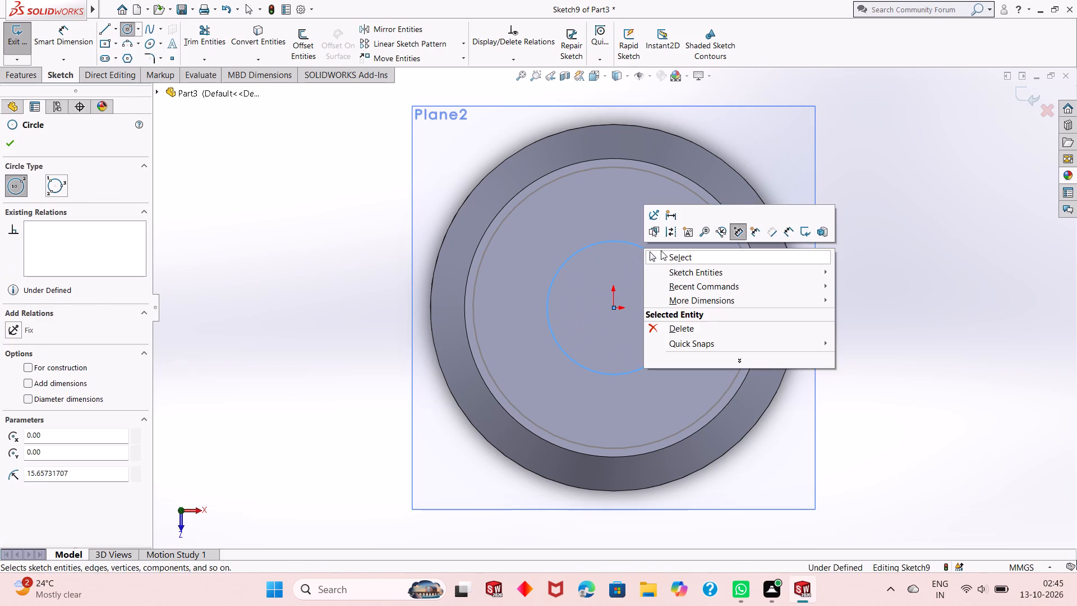
pyautogui.click(661, 250)
pyautogui.click(85, 38)
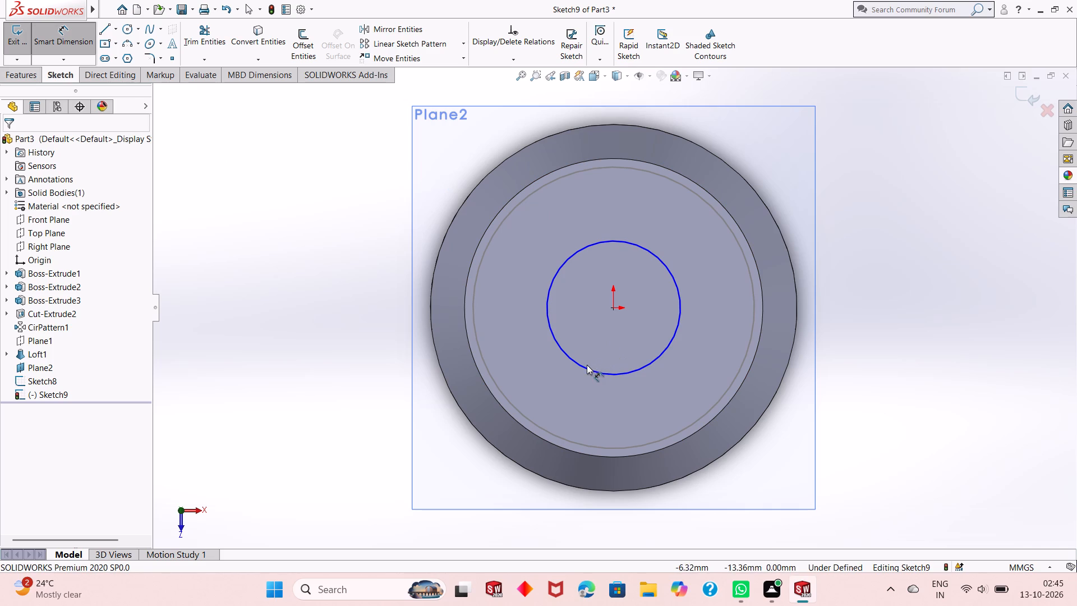
pyautogui.click(586, 365)
pyautogui.click(301, 420)
pyautogui.write('50')
pyautogui.press('Return')
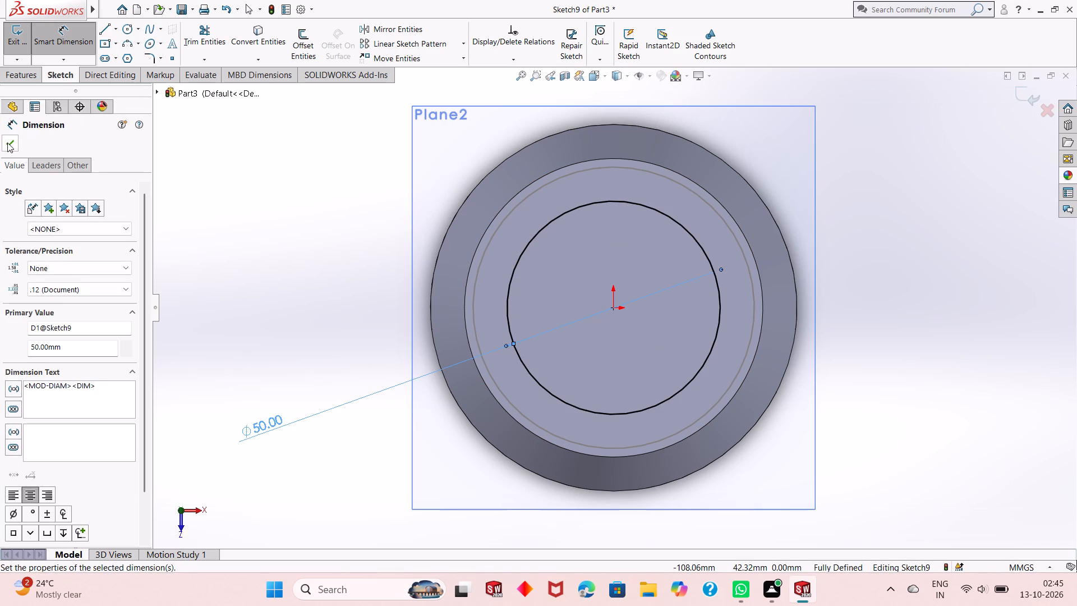
pyautogui.click(7, 143)
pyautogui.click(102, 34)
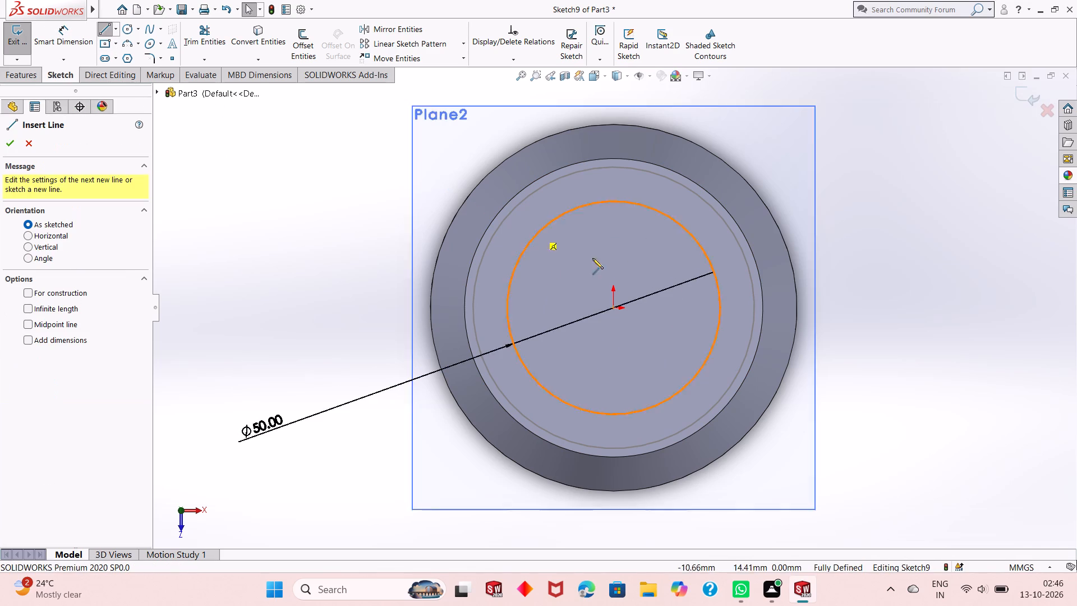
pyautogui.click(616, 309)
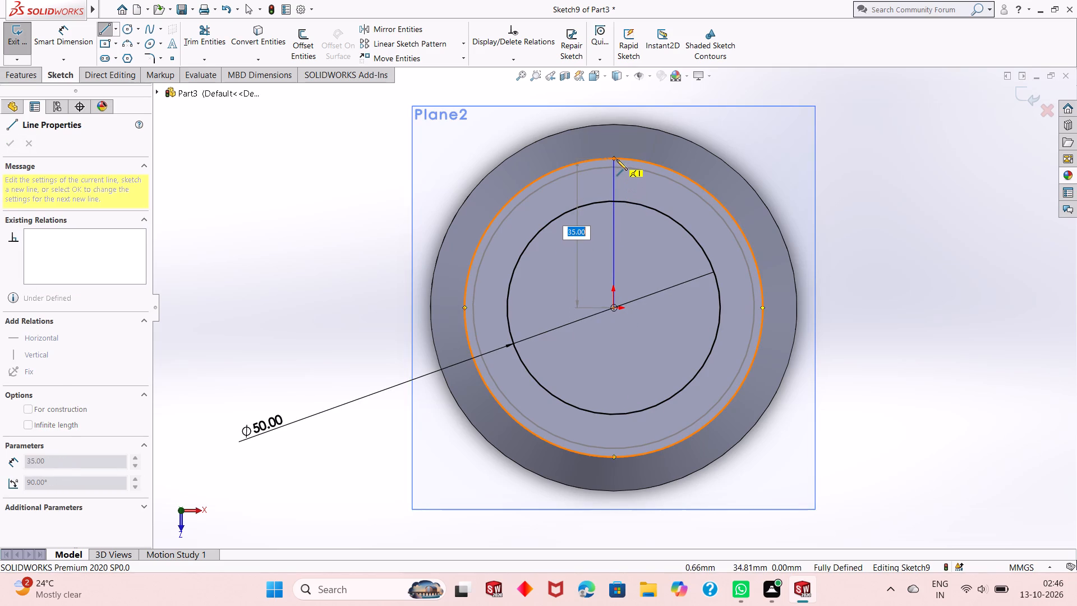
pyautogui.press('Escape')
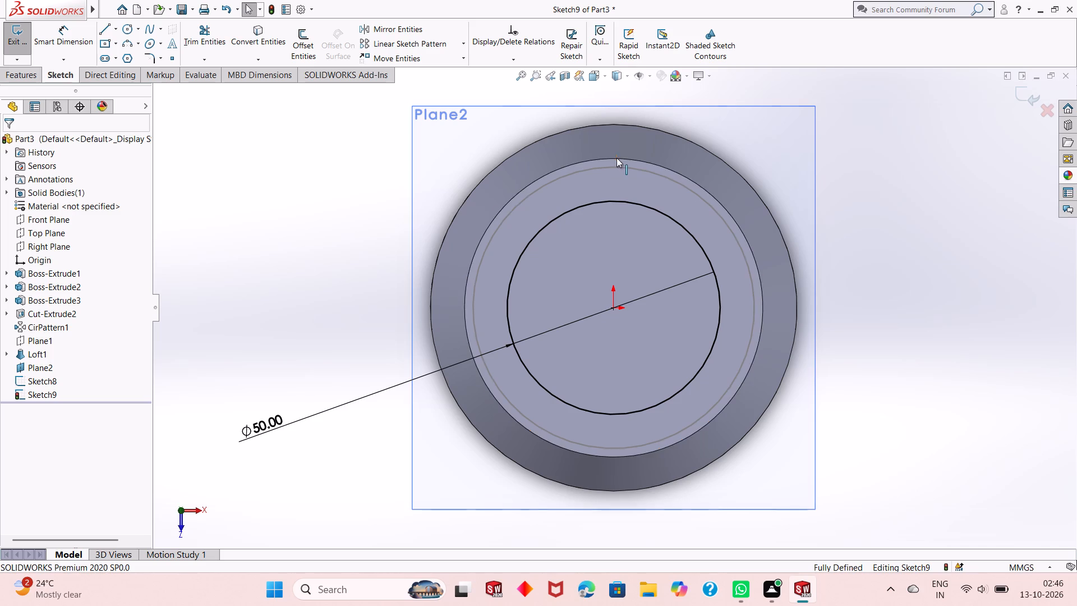
# Finish the 50 mm circle sketch on the loft's top face.
pyautogui.moveTo(667, 256); pyautogui.dragTo(666, 178, button='middle')
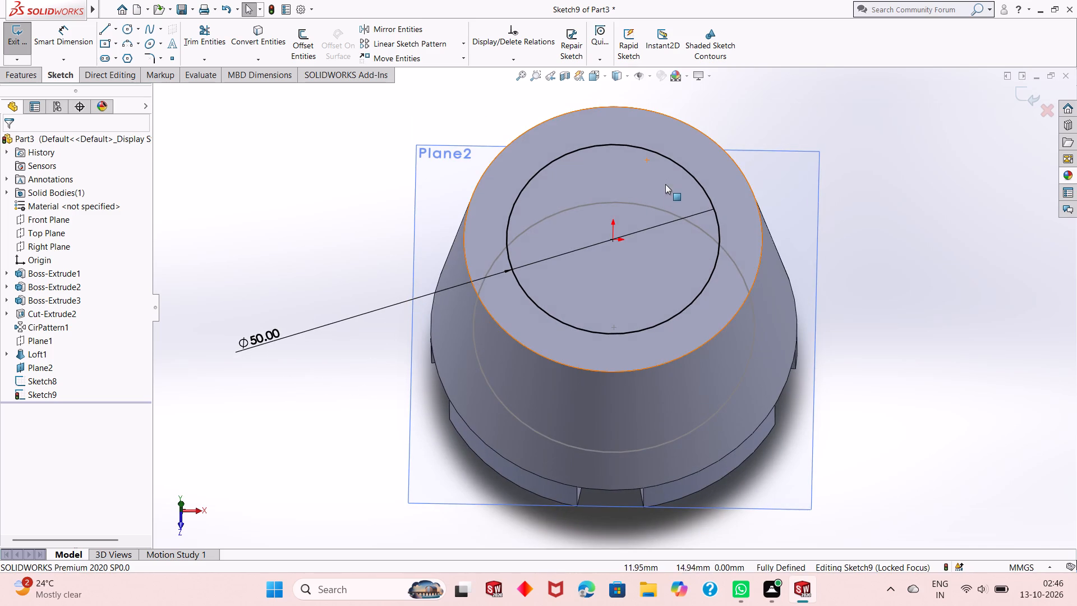
pyautogui.moveTo(652, 231); pyautogui.dragTo(660, 128, button='middle')
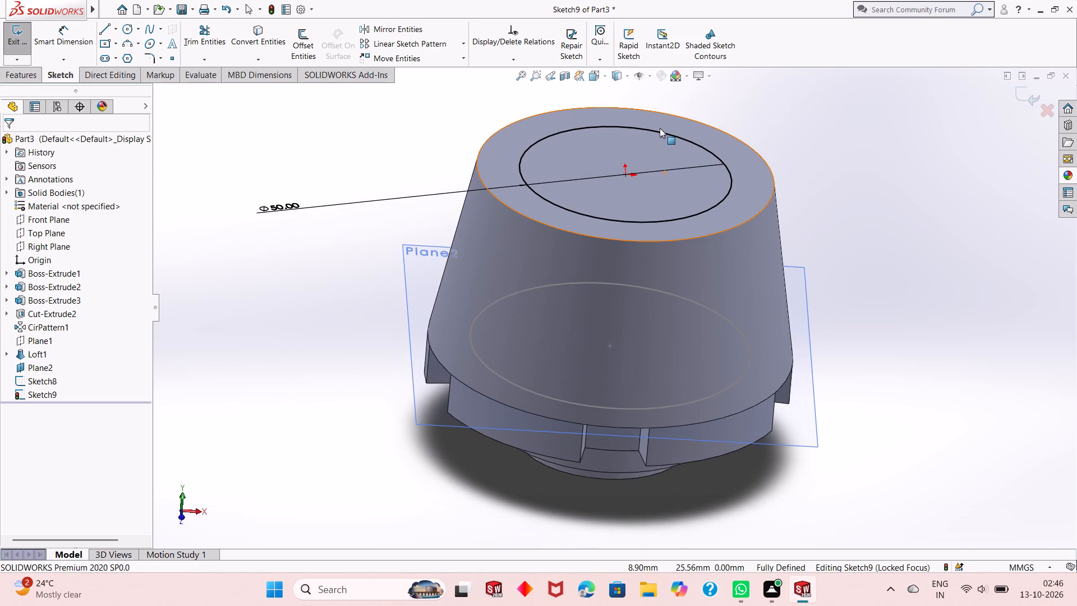
pyautogui.click(1014, 89)
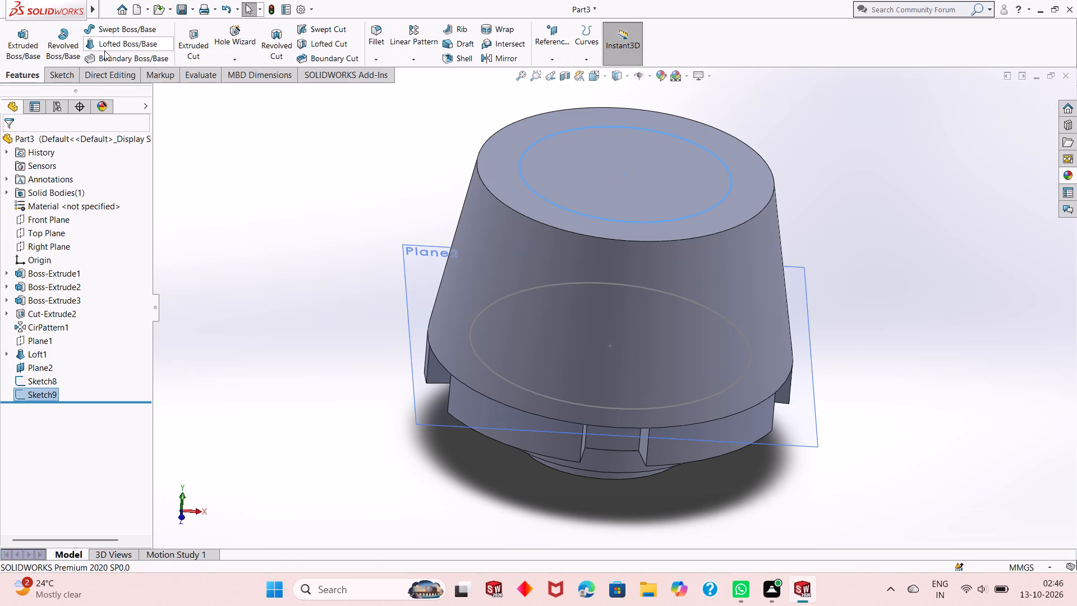
# Create a lofted cut between the 50 mm circle on the top face and the 66 mm circle on the offset plane.
pyautogui.click(326, 47)
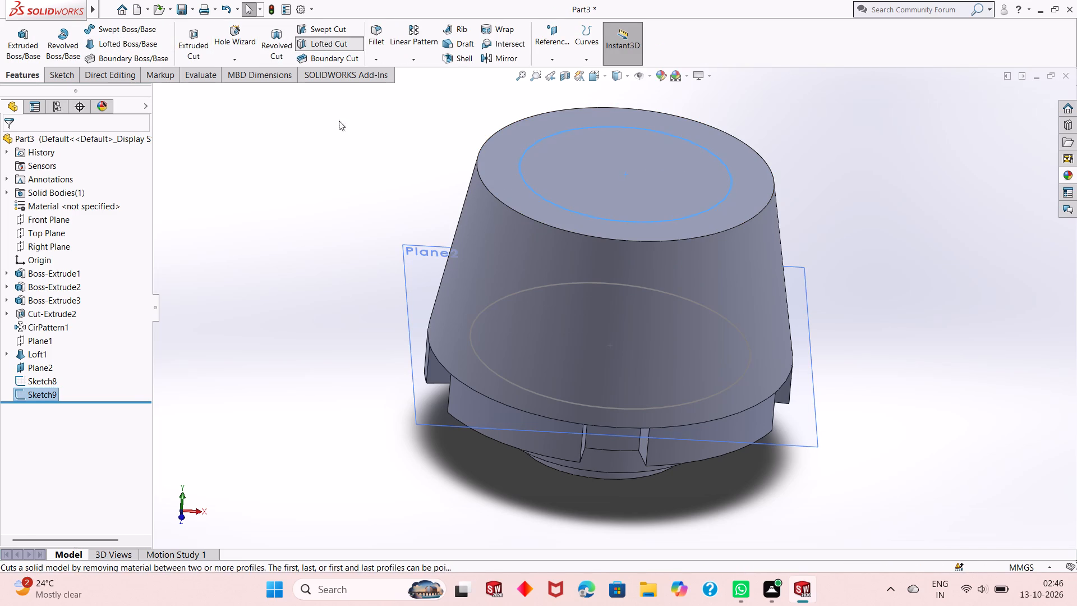
pyautogui.click(512, 382)
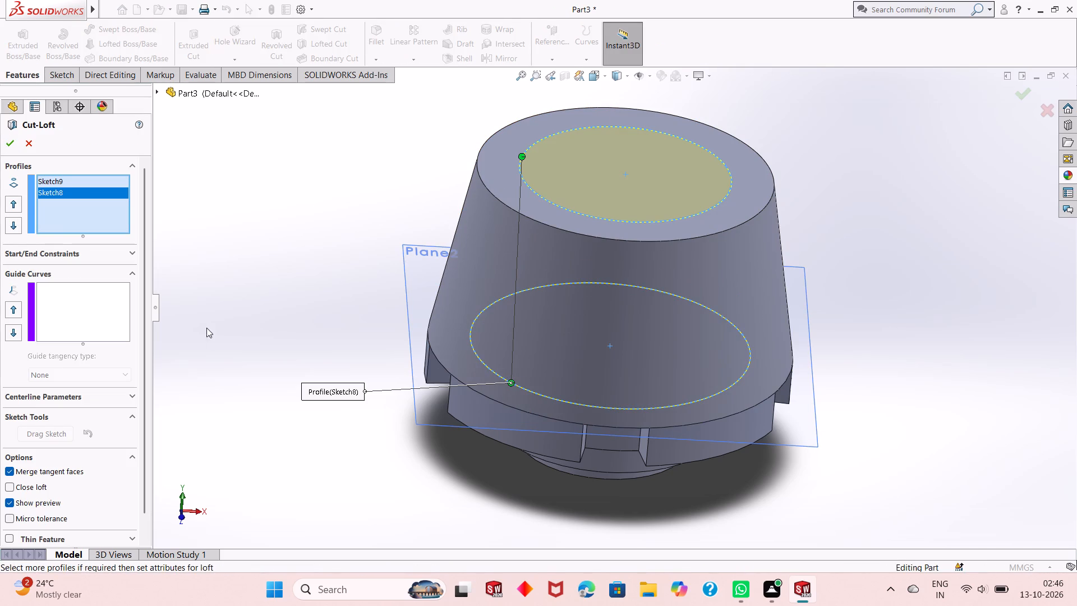
pyautogui.click(11, 148)
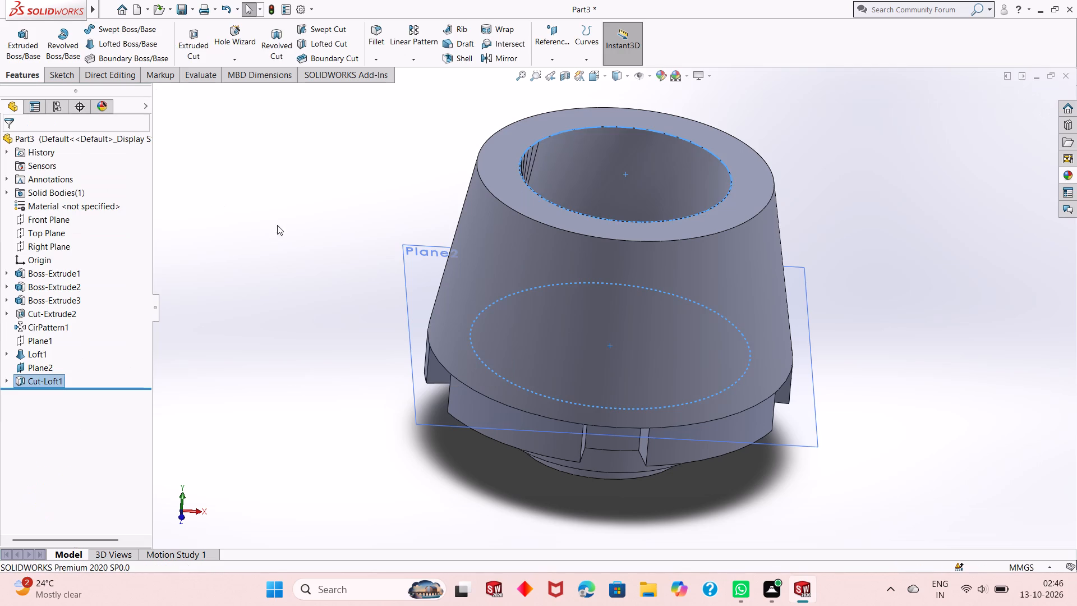
pyautogui.click(286, 228)
# Examine the tapered cavity made by the lofted cut from several angles.
pyautogui.moveTo(366, 233); pyautogui.dragTo(355, 414, button='middle')
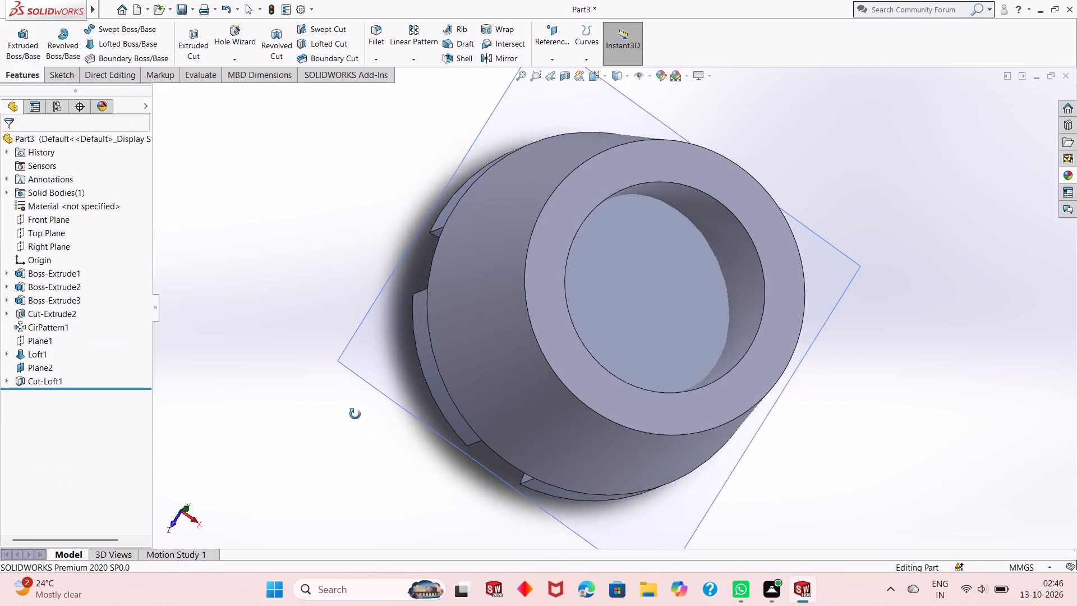
pyautogui.moveTo(355, 414); pyautogui.dragTo(325, 295, button='middle')
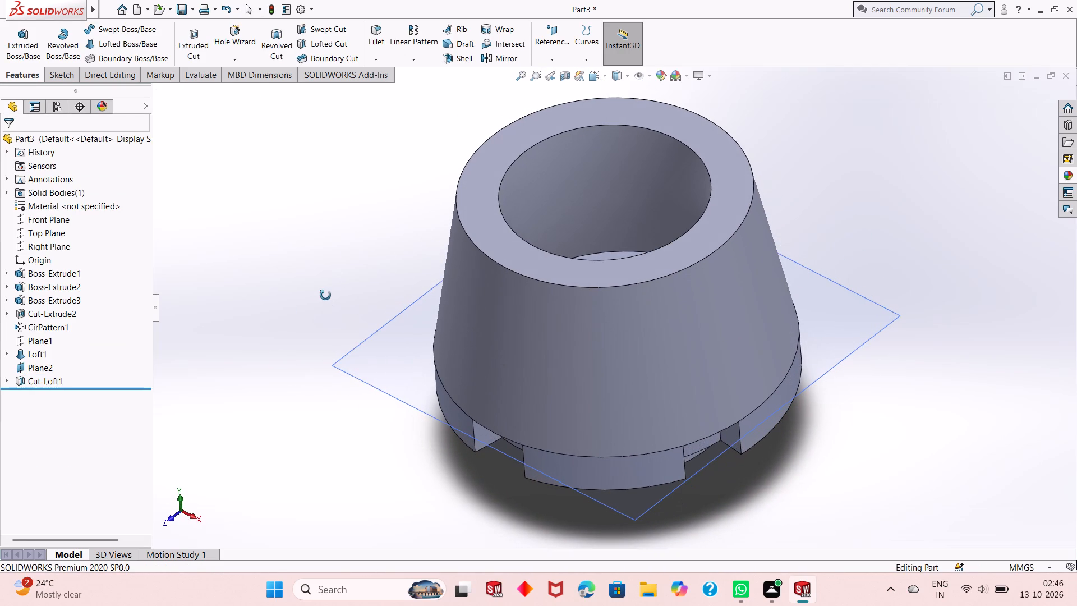
pyautogui.moveTo(325, 295); pyautogui.dragTo(322, 278, button='middle')
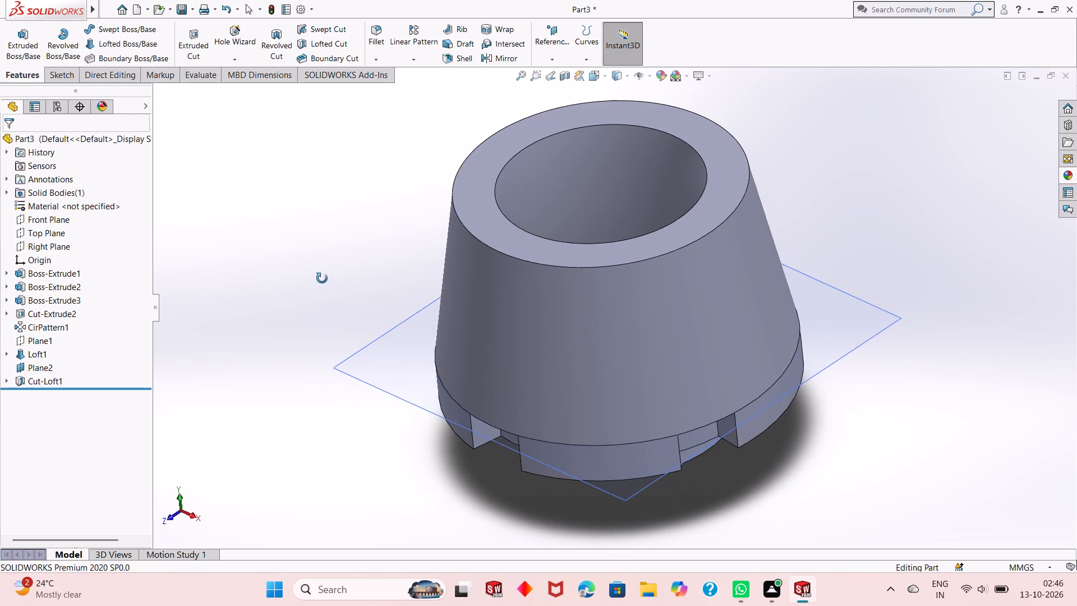
pyautogui.moveTo(322, 278); pyautogui.dragTo(322, 272, button='middle')
pyautogui.moveTo(322, 272); pyautogui.dragTo(300, 309, button='middle')
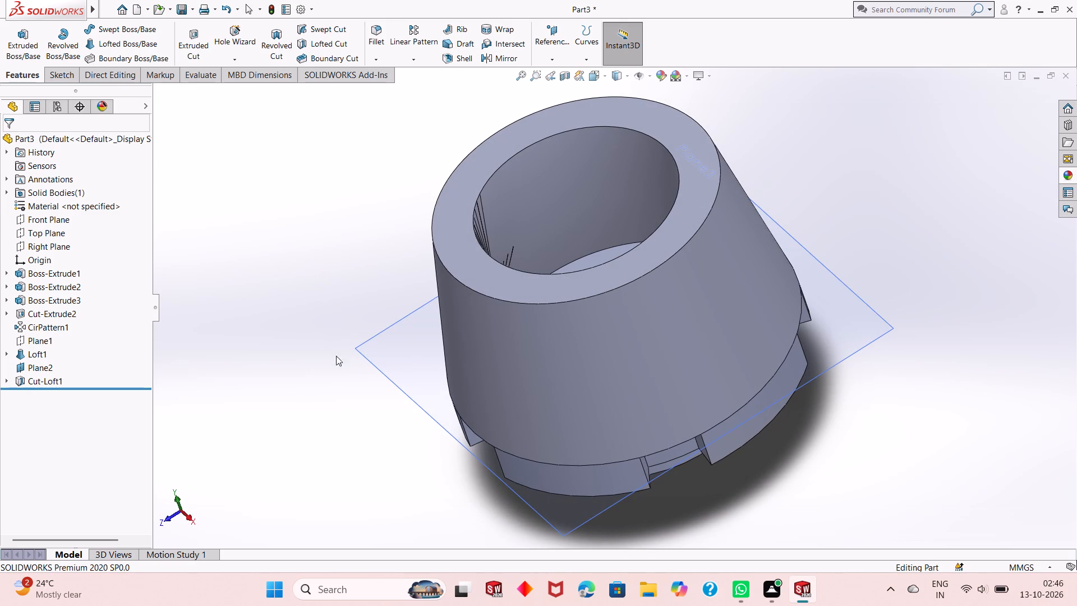
pyautogui.moveTo(347, 383); pyautogui.dragTo(326, 425, button='middle')
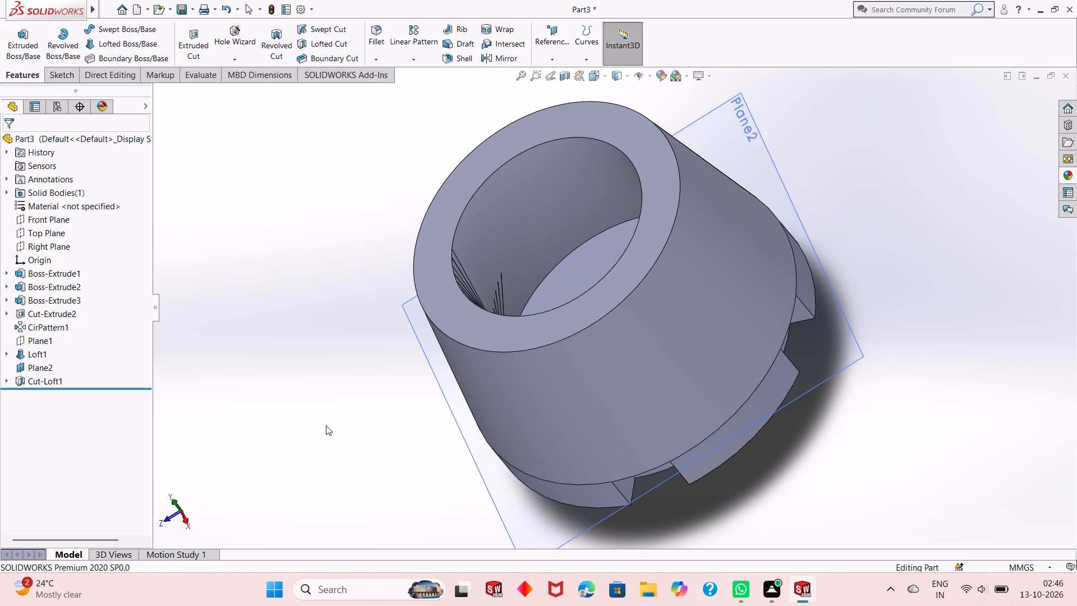
pyautogui.moveTo(343, 440); pyautogui.dragTo(368, 324, button='middle')
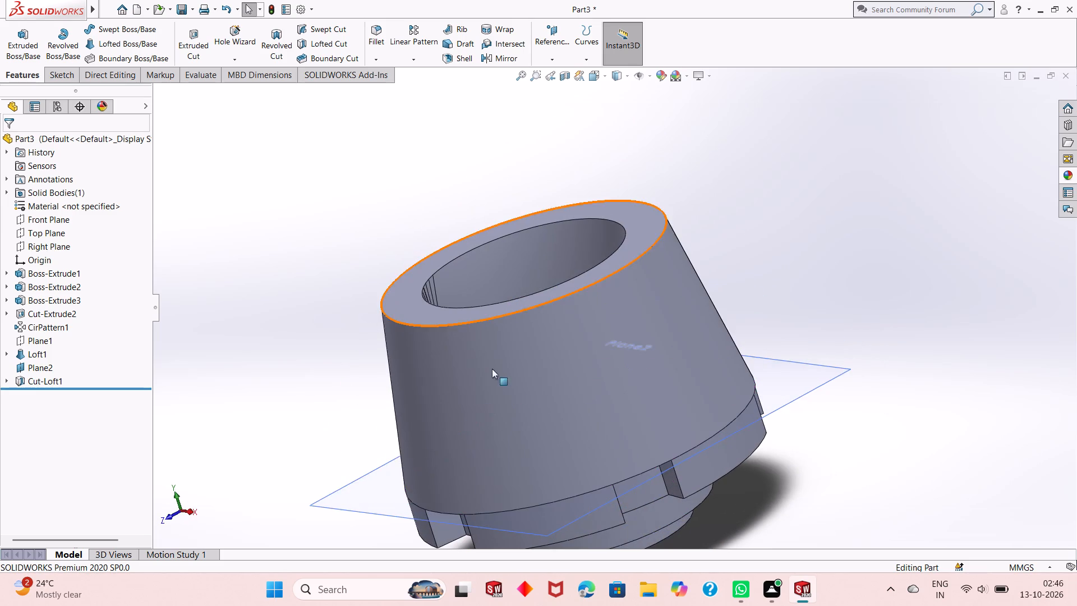
# Hide the reference plane that carries the 66 mm circle.
pyautogui.scroll(2, 494, 378)
pyautogui.rightClick(749, 353)
pyautogui.click(790, 339)
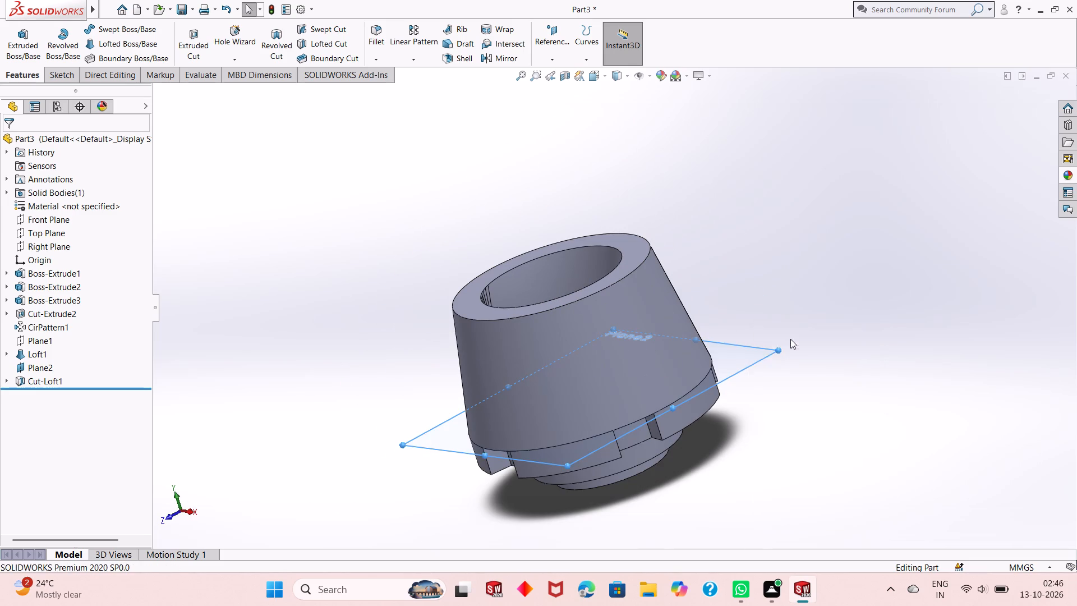
# Create a reference plane offset 43 mm from the Right Plane, with the offset direction flipped.
pyautogui.middleClick(595, 420)
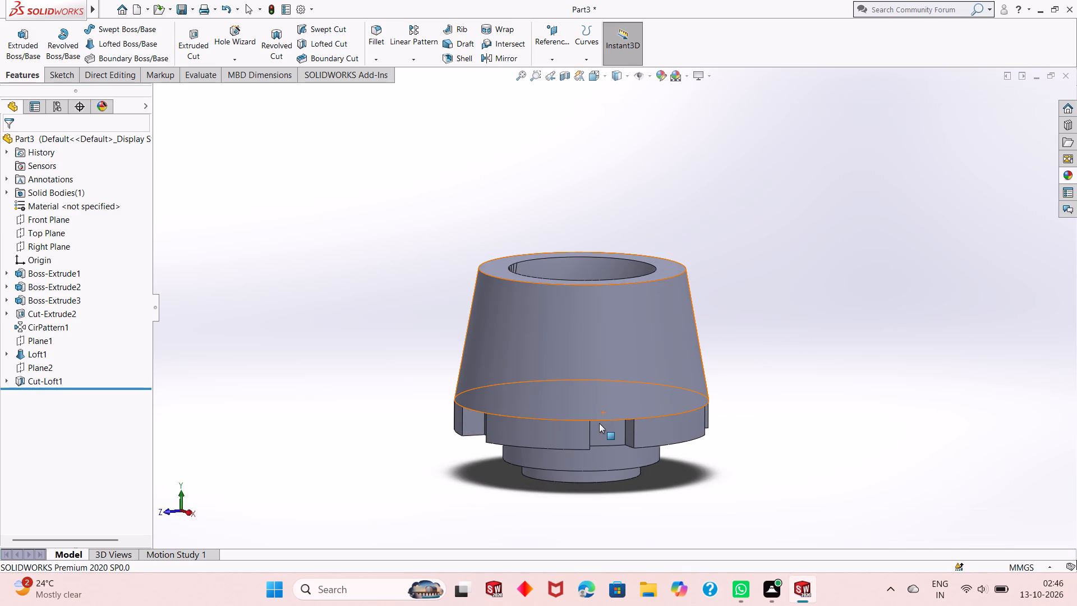
pyautogui.scroll(1, 612, 411)
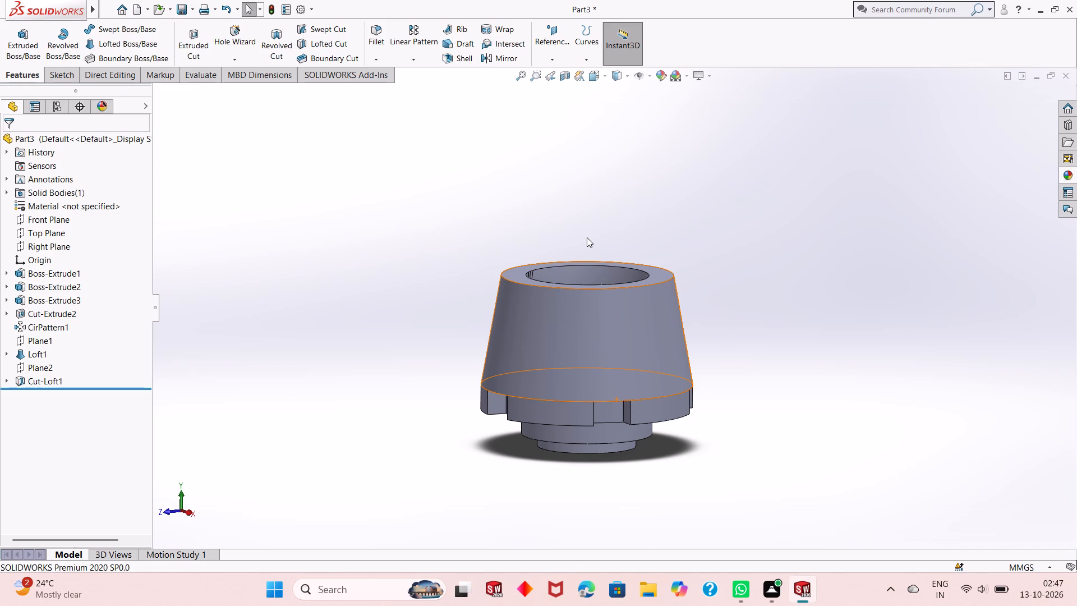
pyautogui.click(559, 46)
pyautogui.click(558, 72)
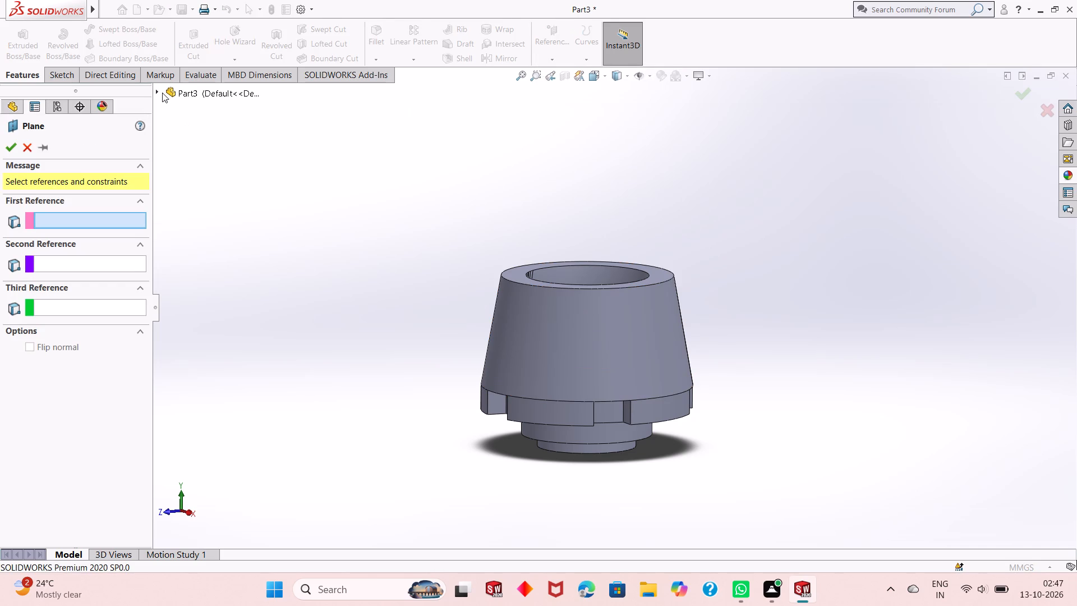
pyautogui.click(162, 93)
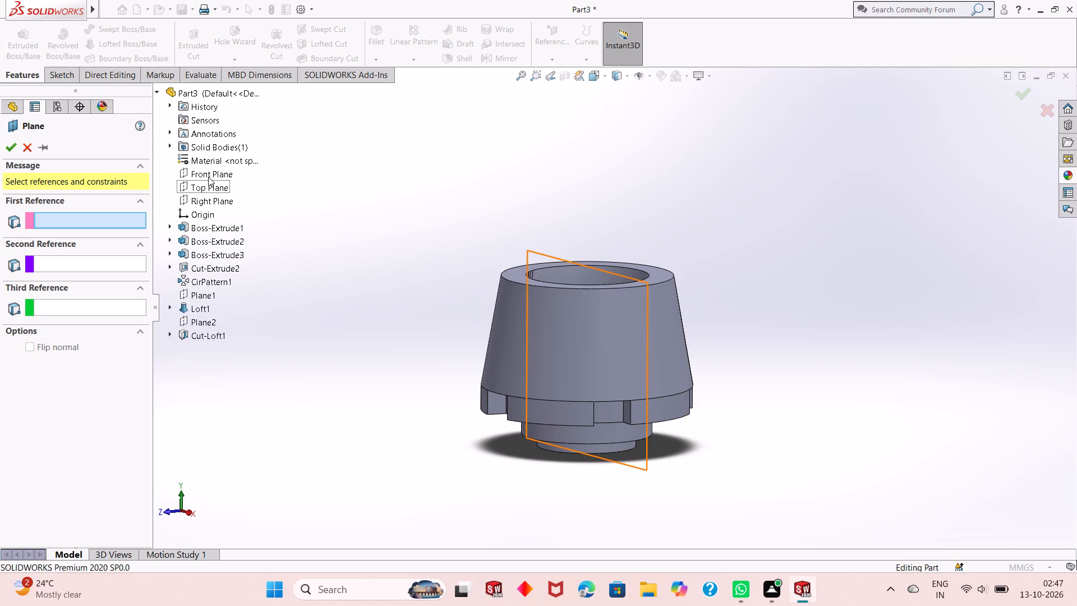
pyautogui.click(208, 177)
pyautogui.moveTo(408, 306); pyautogui.dragTo(487, 242, button='middle')
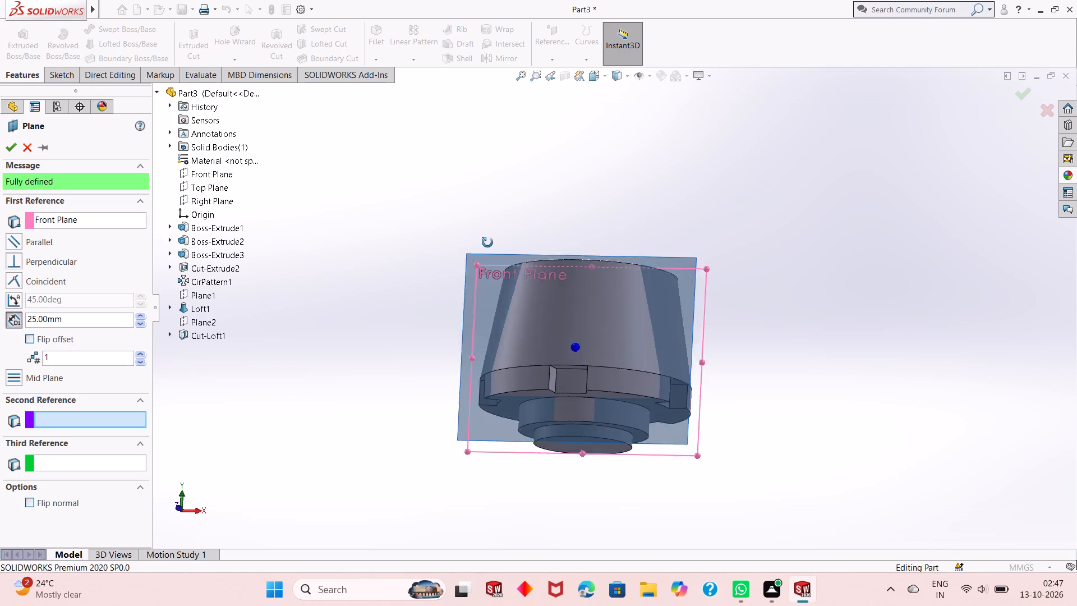
pyautogui.moveTo(487, 242); pyautogui.dragTo(484, 361, button='middle')
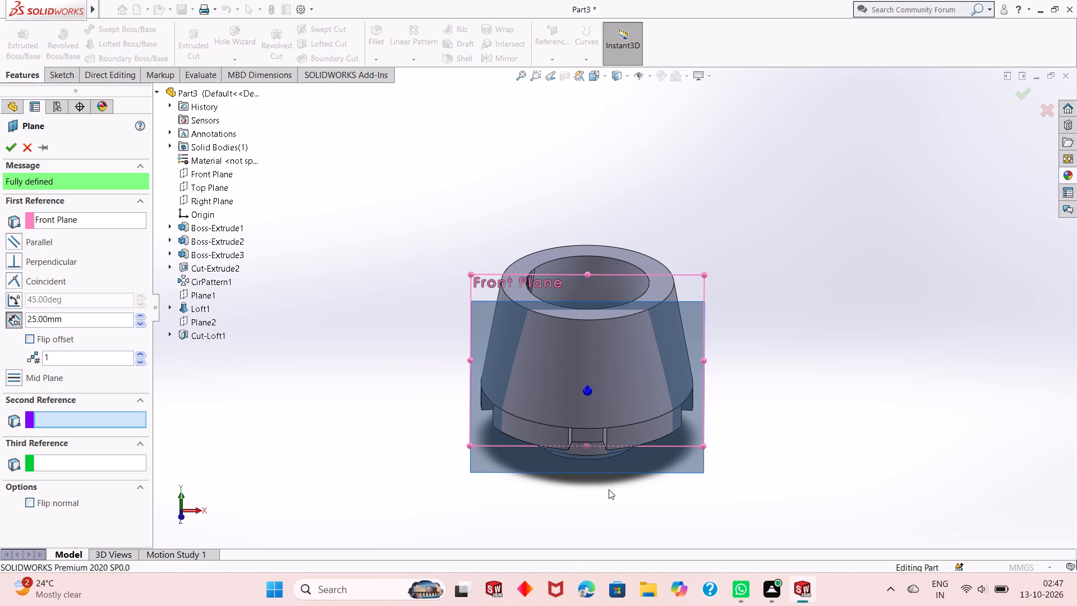
pyautogui.click(215, 171)
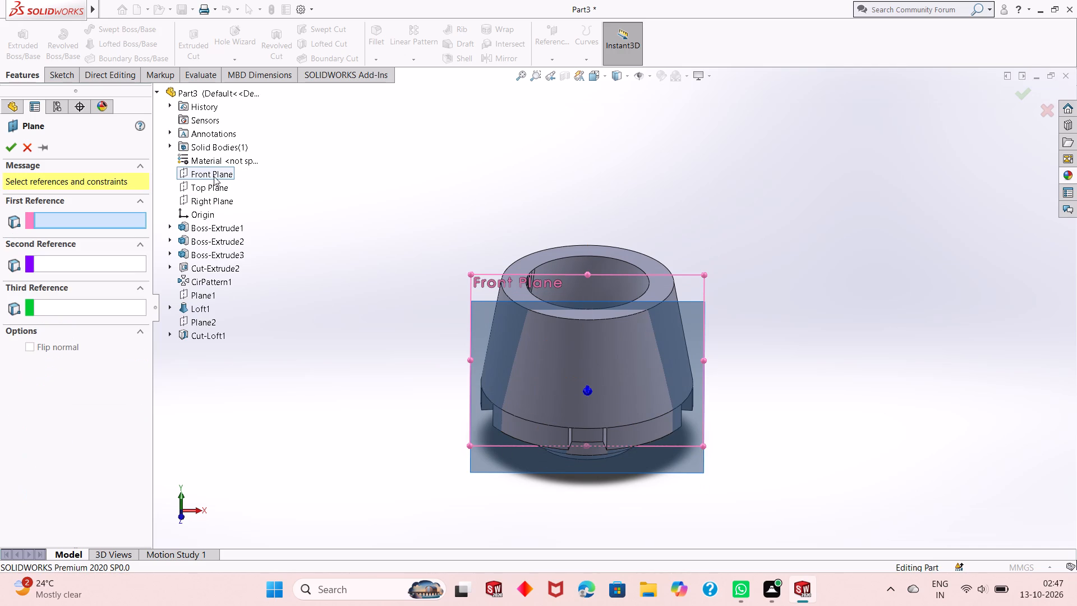
pyautogui.click(202, 203)
pyautogui.moveTo(606, 303); pyautogui.dragTo(518, 249, button='middle')
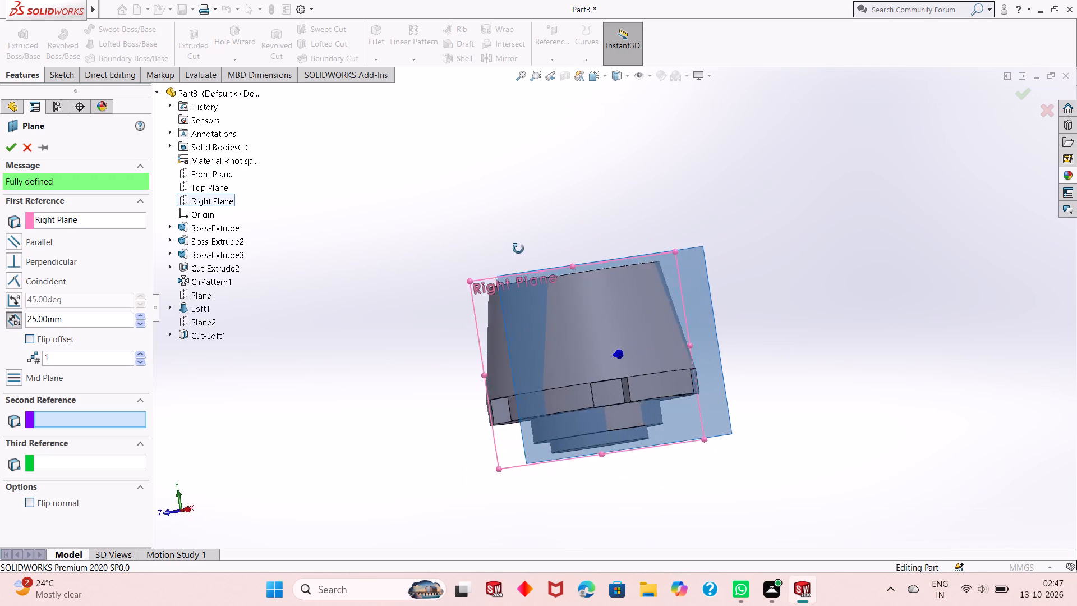
pyautogui.moveTo(518, 249); pyautogui.dragTo(504, 250, button='middle')
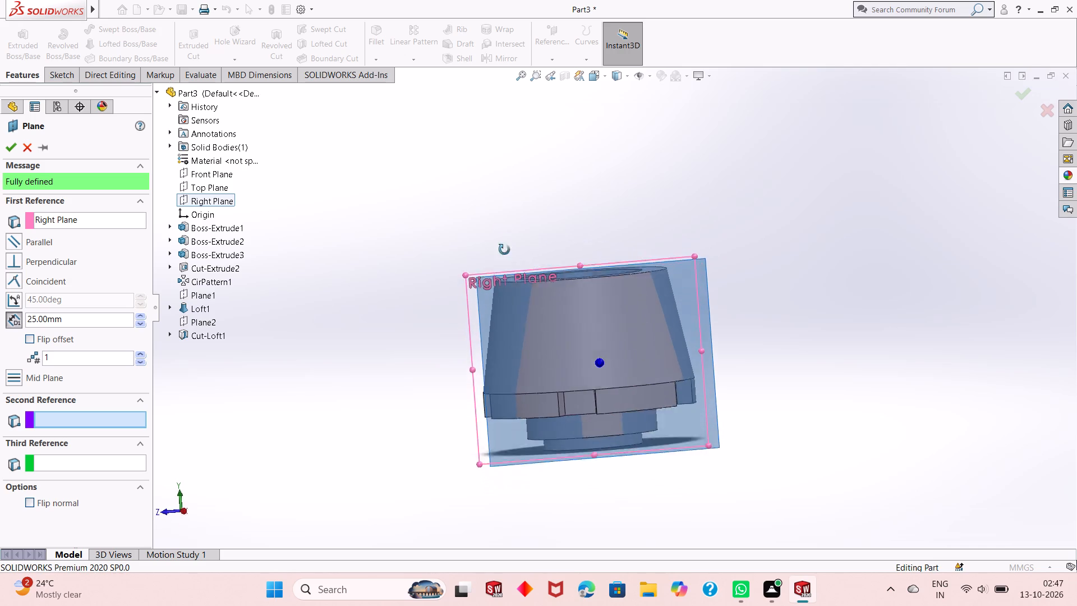
pyautogui.moveTo(504, 250); pyautogui.dragTo(486, 274, button='middle')
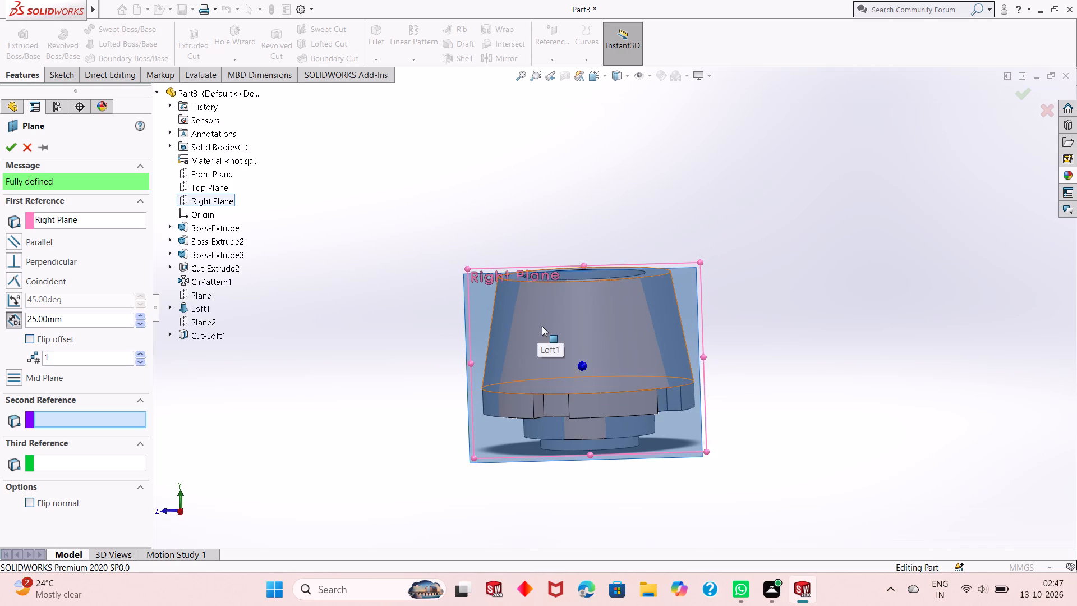
pyautogui.scroll(-2, 575, 387)
pyautogui.moveTo(576, 389); pyautogui.dragTo(576, 428, button='middle')
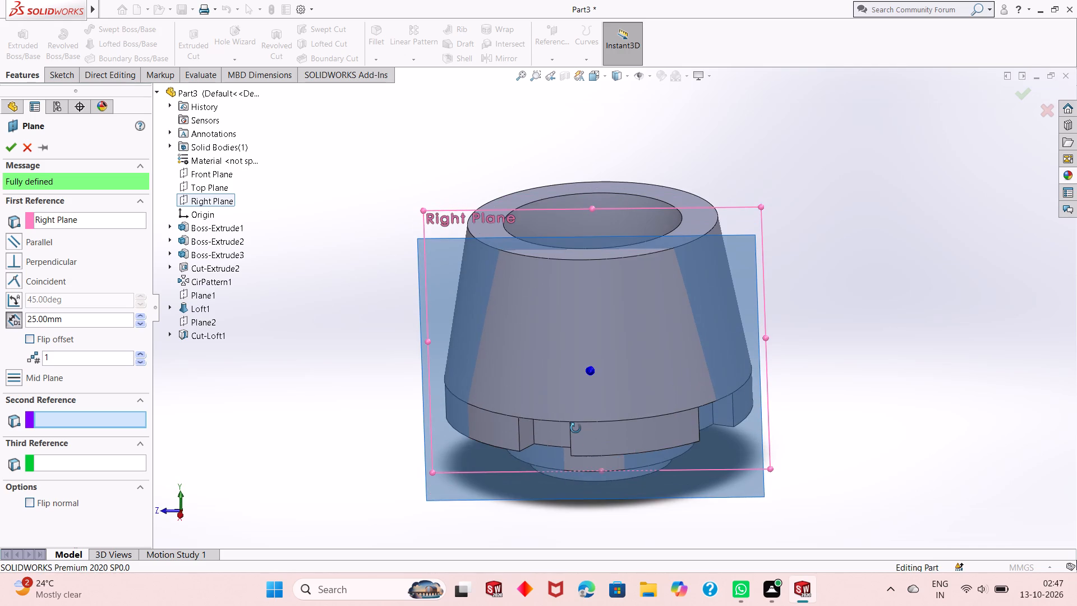
pyautogui.moveTo(576, 428); pyautogui.dragTo(576, 380, button='middle')
pyautogui.scroll(1, 576, 378)
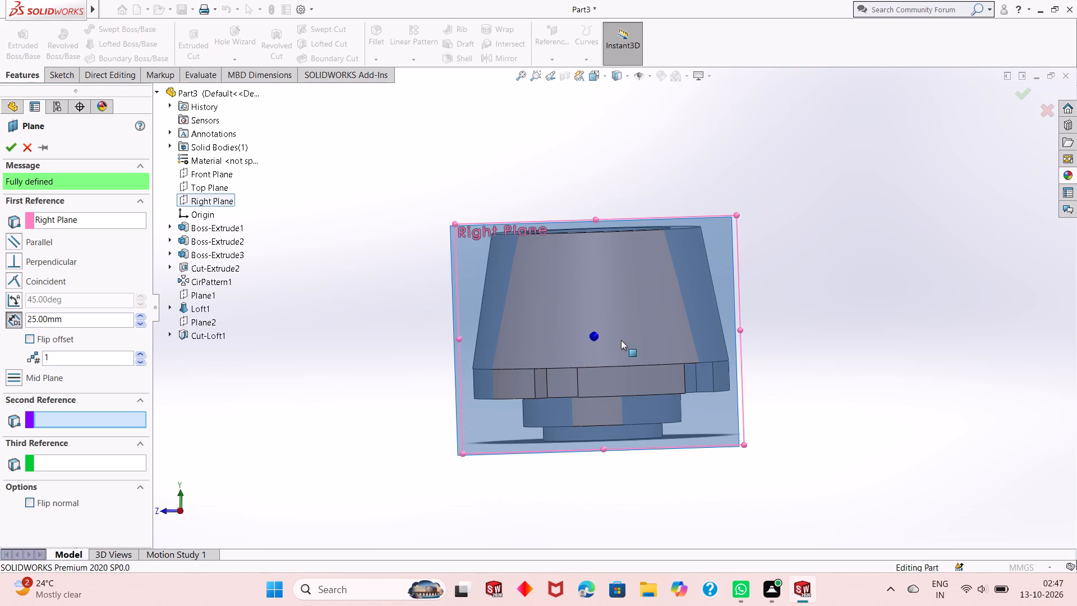
pyautogui.moveTo(629, 341); pyautogui.dragTo(820, 348, button='middle')
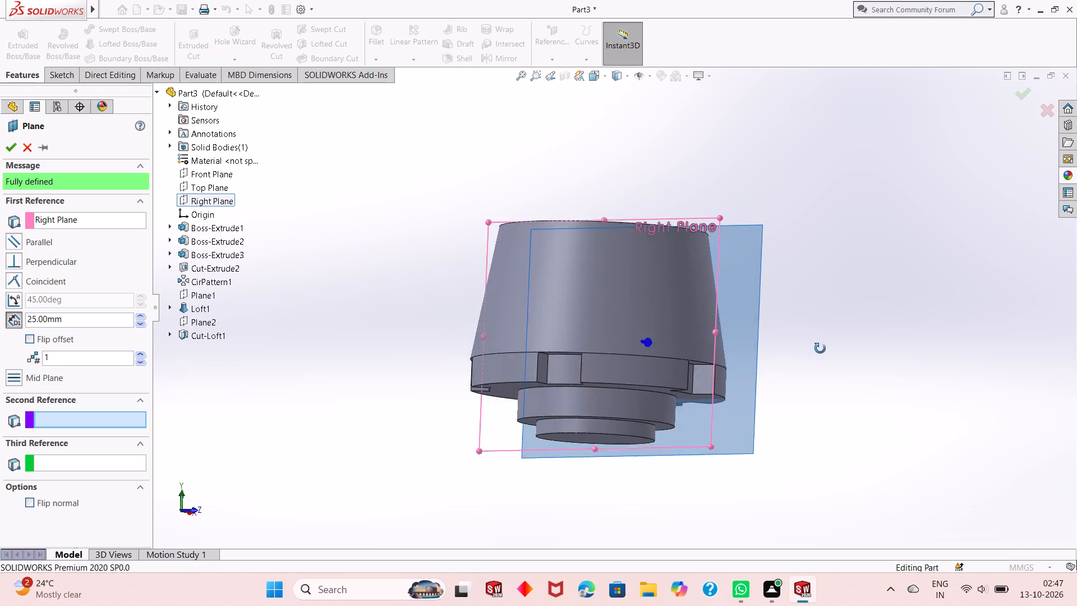
pyautogui.moveTo(820, 348); pyautogui.dragTo(863, 363, button='middle')
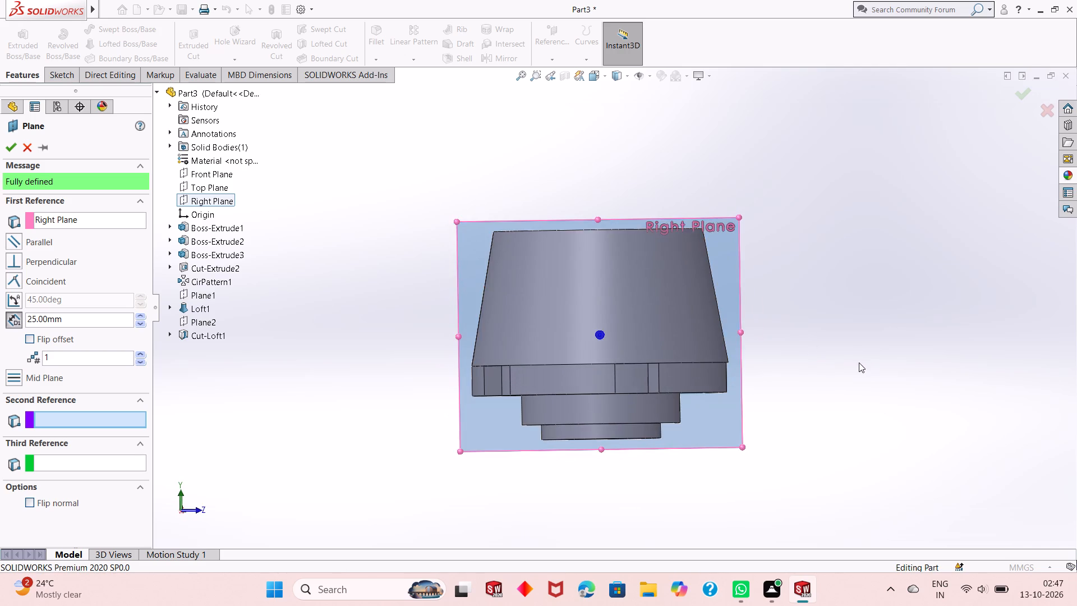
pyautogui.moveTo(859, 362); pyautogui.dragTo(812, 396, button='middle')
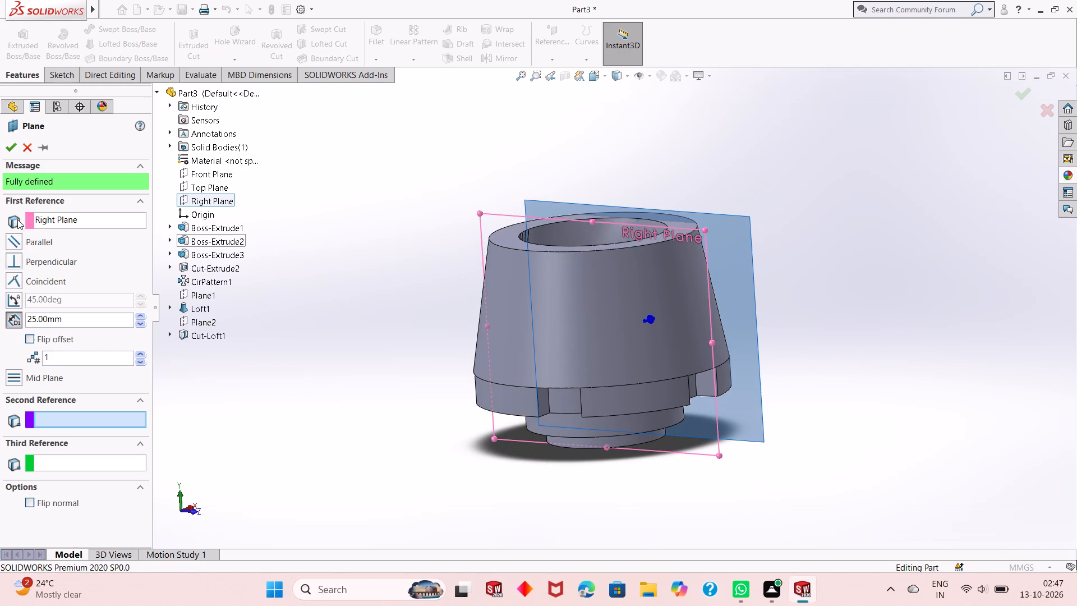
pyautogui.click(31, 342)
pyautogui.moveTo(286, 311); pyautogui.dragTo(263, 316, button='middle')
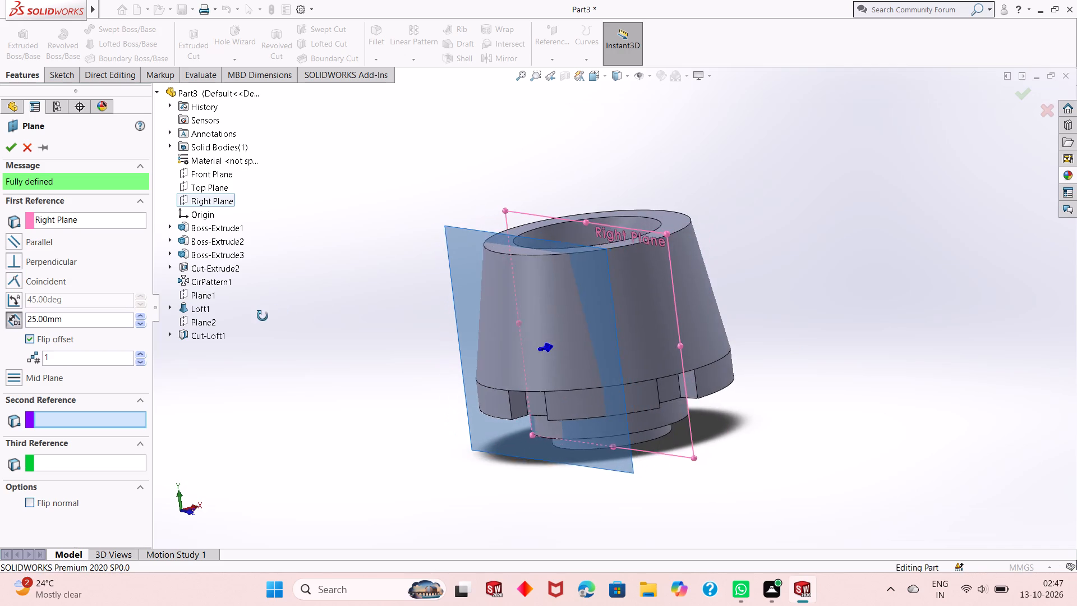
pyautogui.moveTo(263, 316); pyautogui.dragTo(253, 334, button='middle')
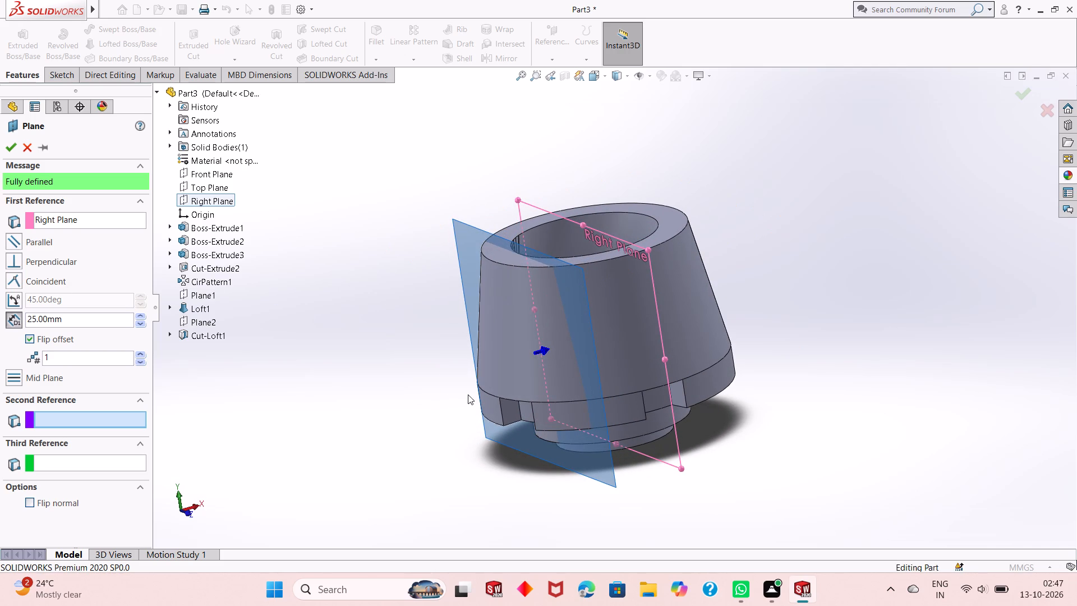
pyautogui.doubleClick(93, 320)
pyautogui.press('4')
pyautogui.press('3')
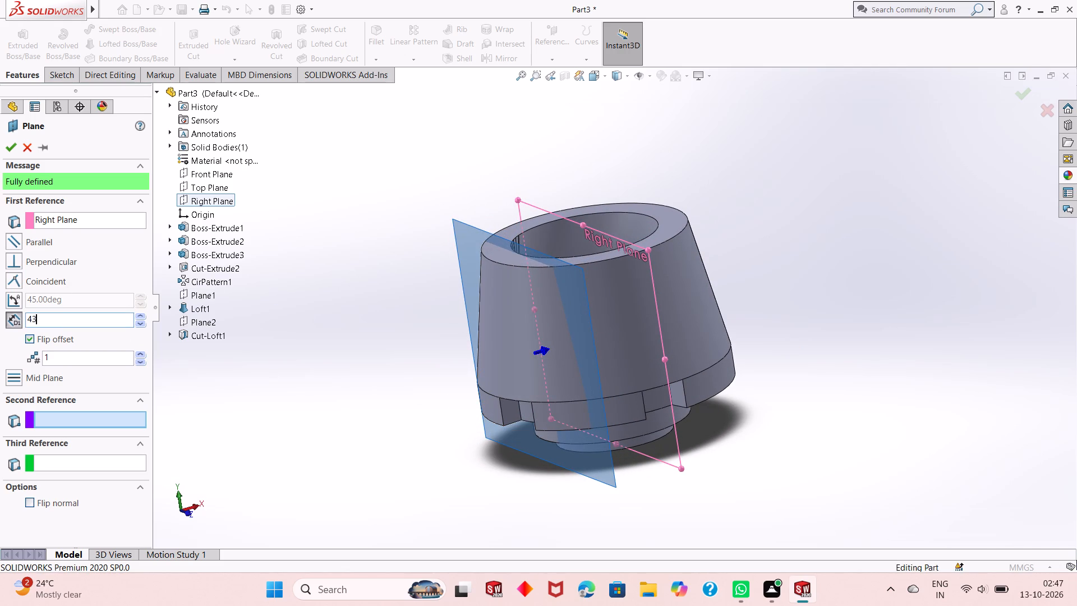
pyautogui.press('Return')
pyautogui.moveTo(349, 396); pyautogui.dragTo(401, 360, button='middle')
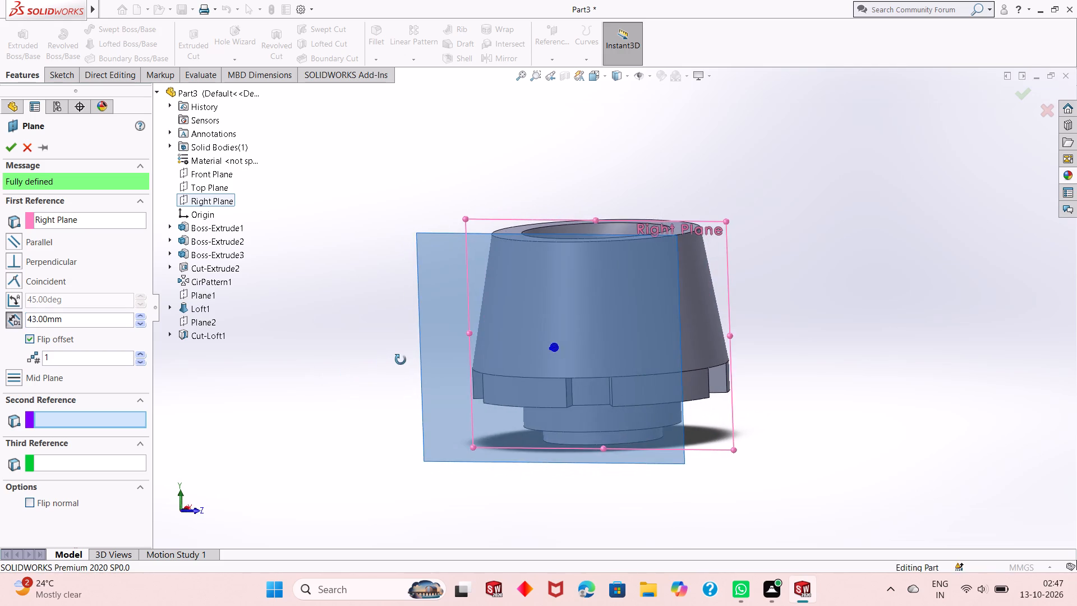
pyautogui.moveTo(401, 360); pyautogui.dragTo(297, 367, button='middle')
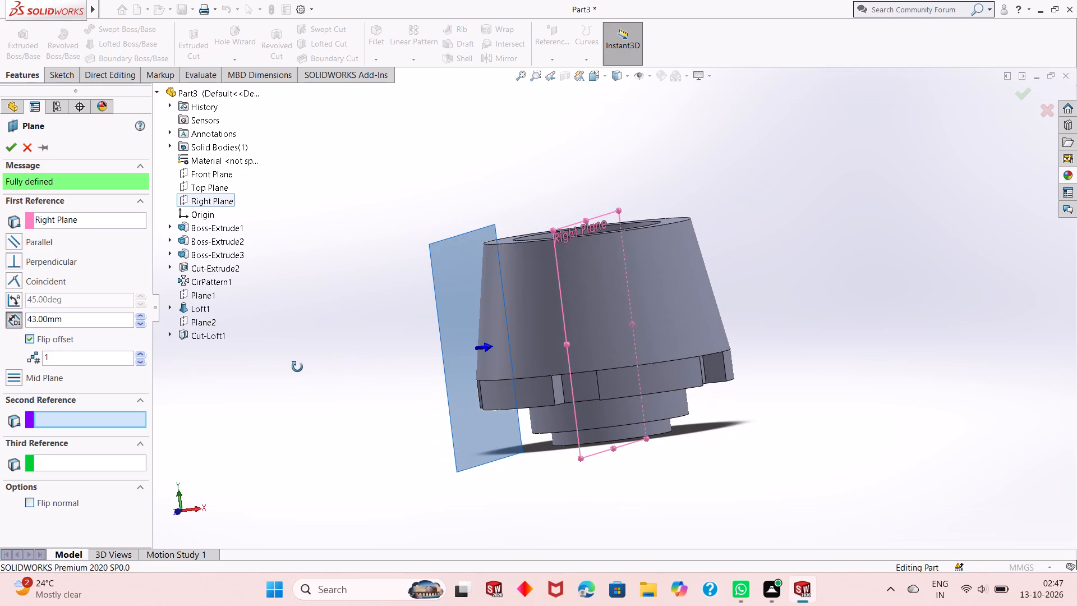
pyautogui.moveTo(297, 367); pyautogui.dragTo(326, 365, button='middle')
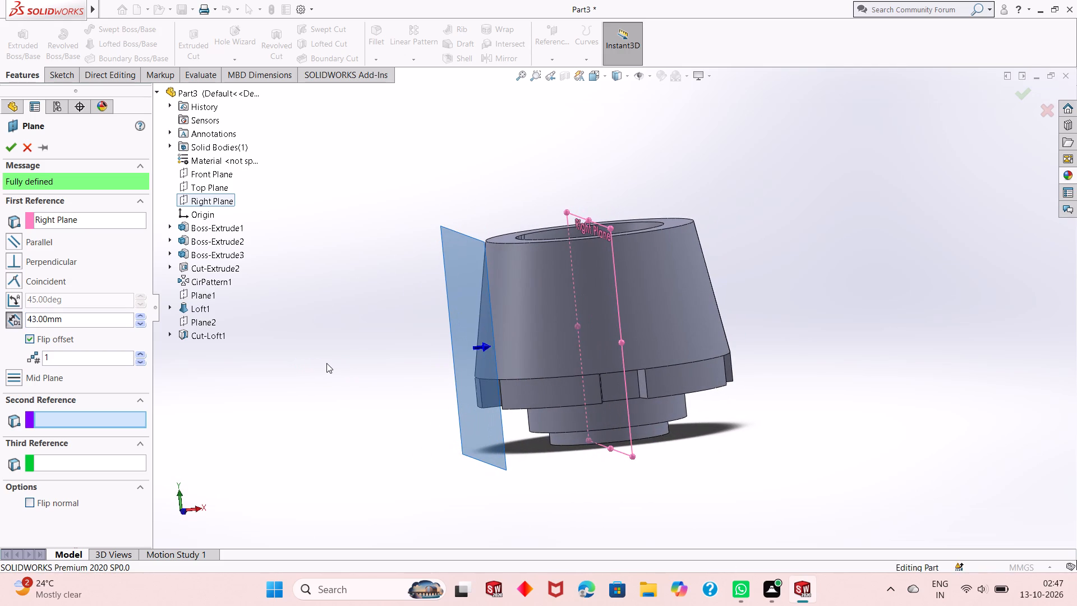
pyautogui.click(12, 145)
# Start a sketch on the new 43 mm offset plane and view it face-on.
pyautogui.click(451, 258)
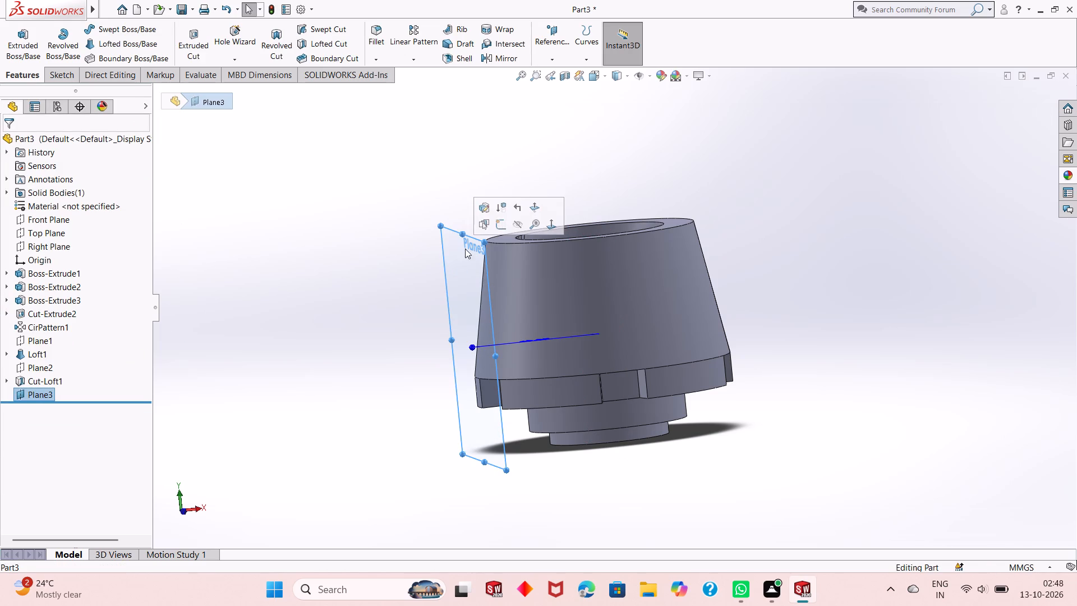
pyautogui.click(504, 229)
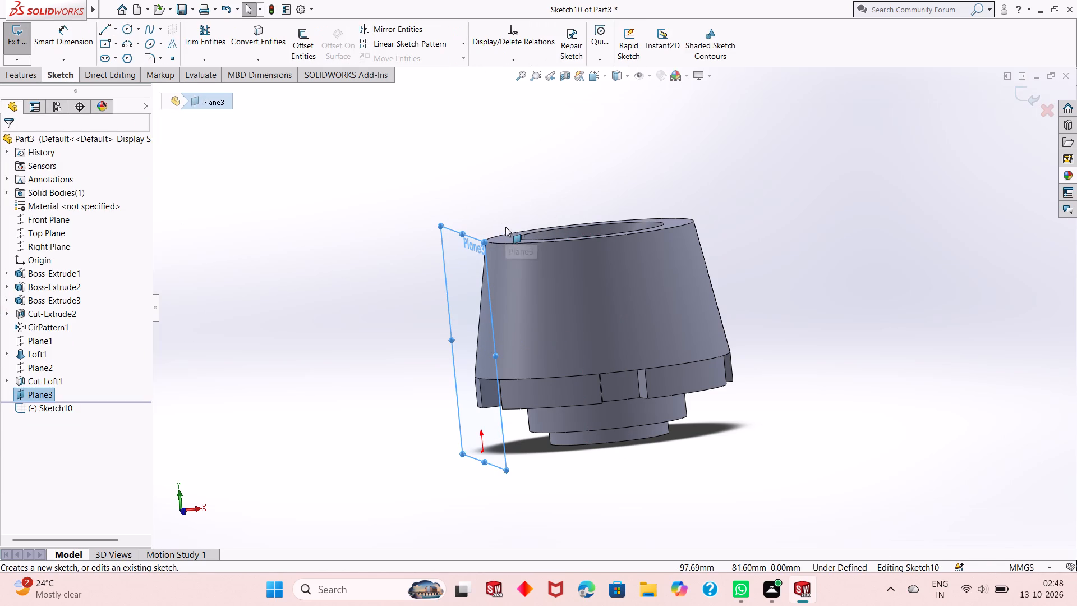
pyautogui.hotkey('ctrl', '8')
pyautogui.hotkey('ctrl', '8')
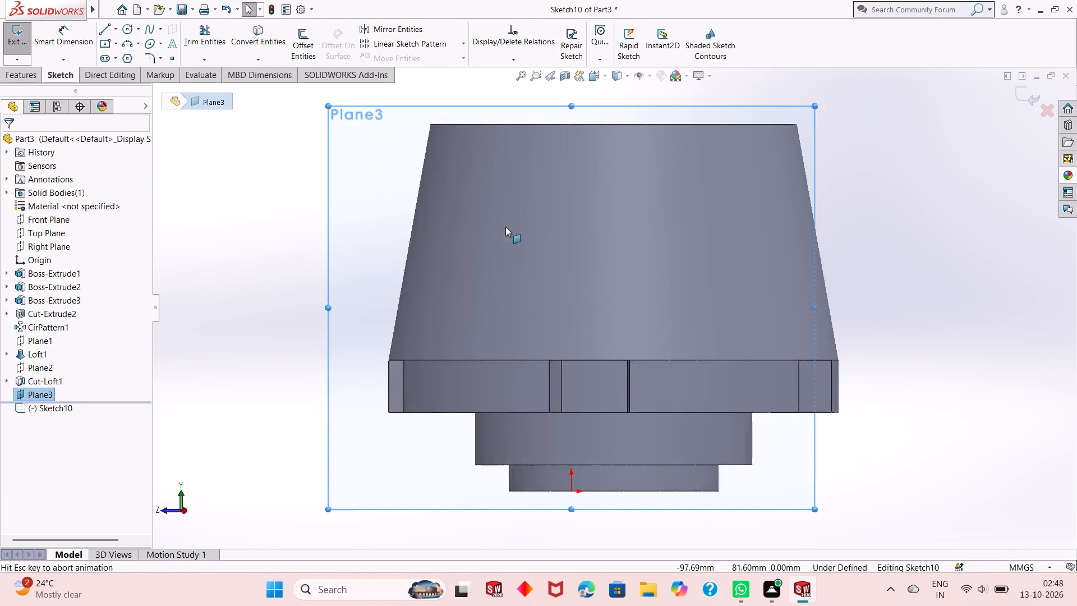
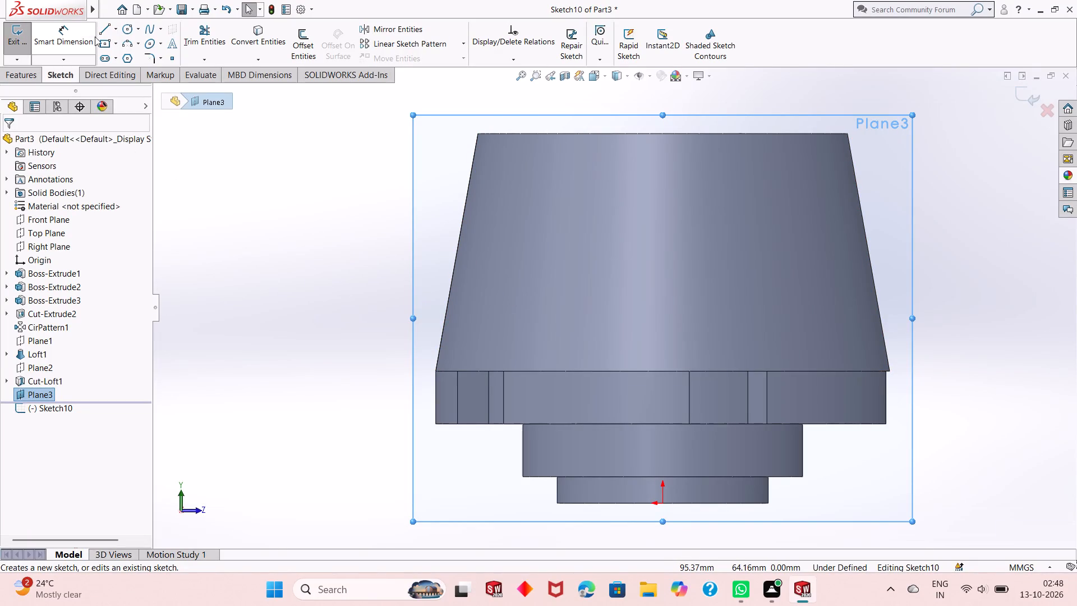
# Sketch a vertical straight slot over the tapered body, about 17.2 mm between arc centres and 9.6 mm wide.
pyautogui.click(106, 56)
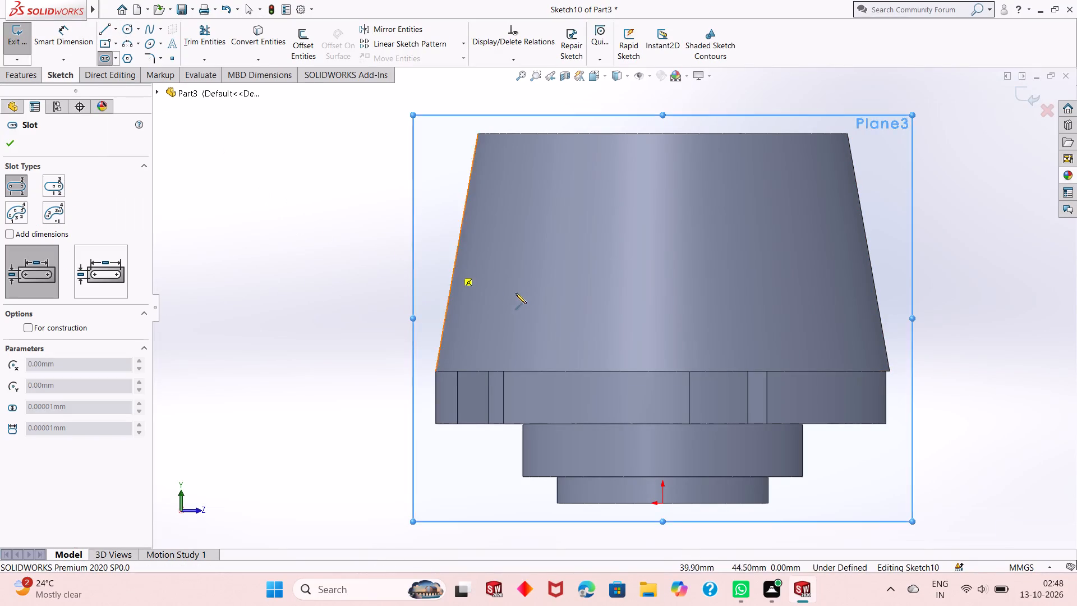
pyautogui.click(643, 194)
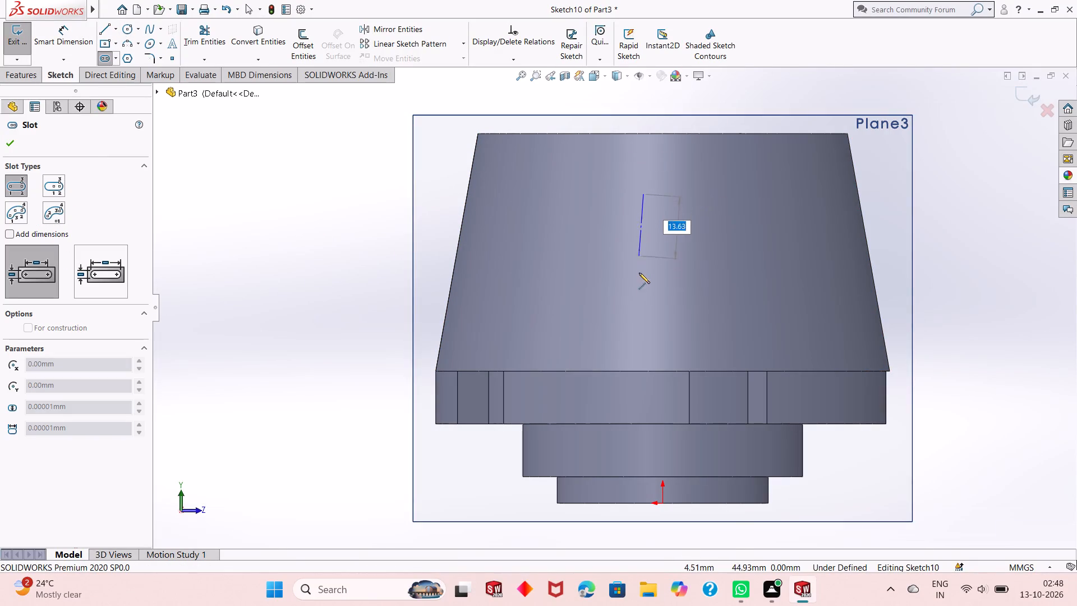
pyautogui.click(645, 285)
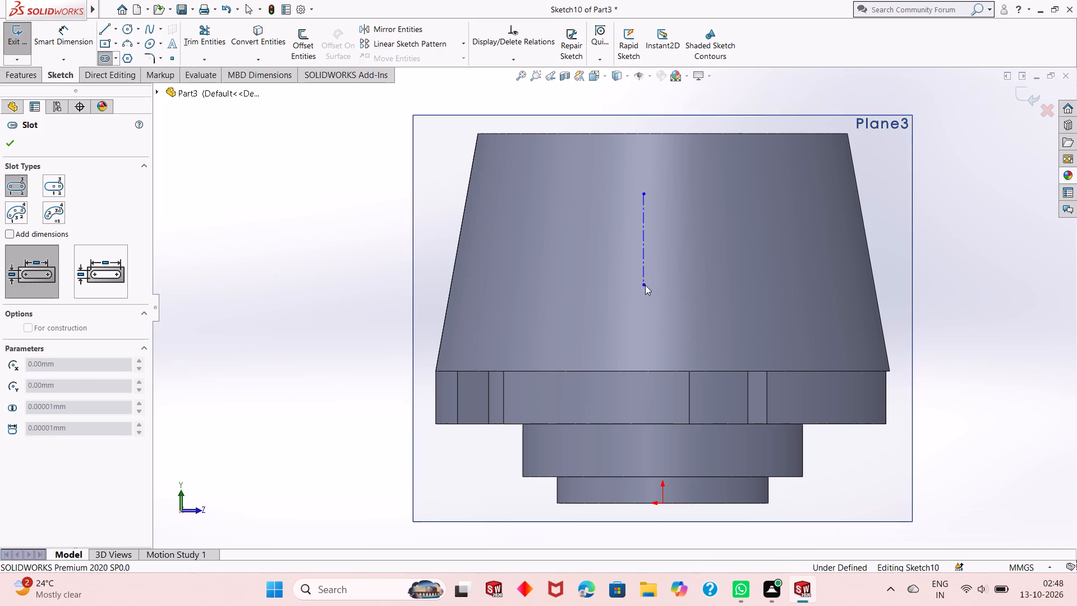
pyautogui.click(669, 350)
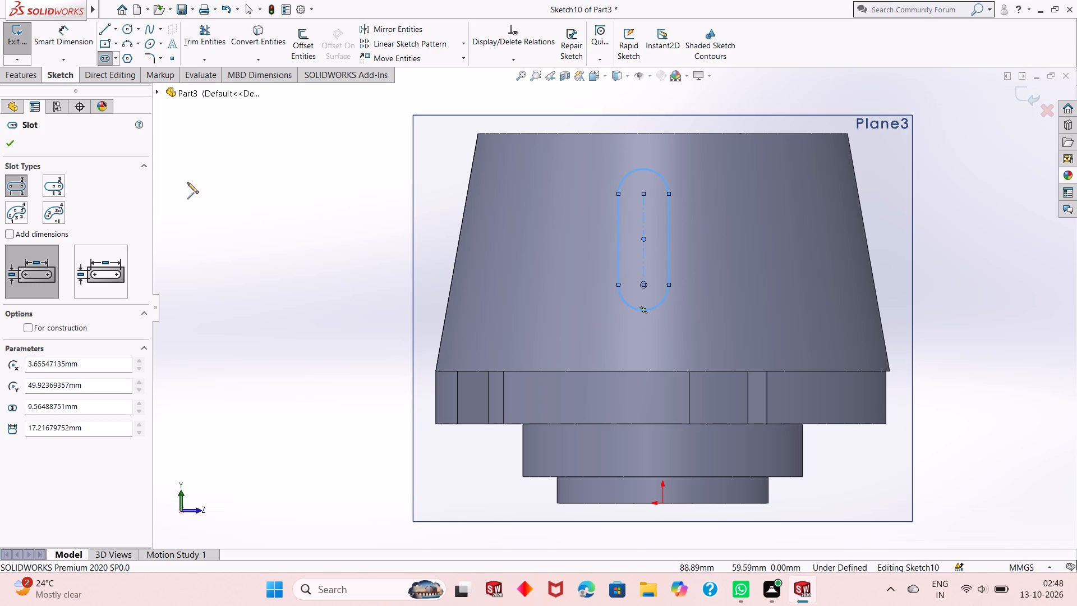
pyautogui.rightClick(187, 182)
pyautogui.click(222, 189)
# Dimension the slot with a 17.54 mm centre-to-centre length and a 5 mm end radius.
pyautogui.click(74, 36)
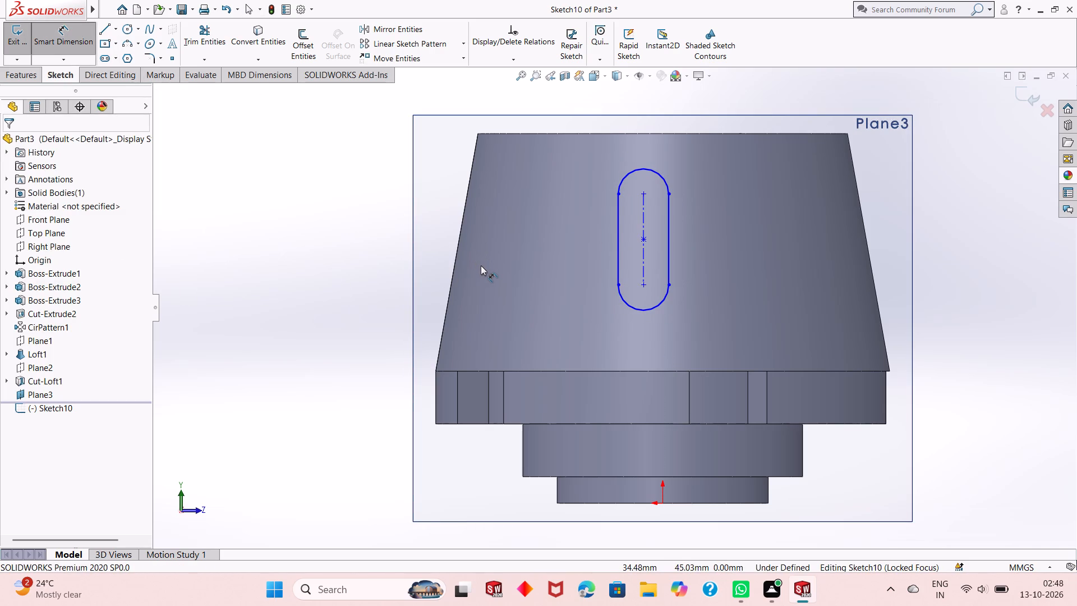
pyautogui.click(645, 208)
pyautogui.click(572, 230)
pyautogui.write('17.')
pyautogui.write('54')
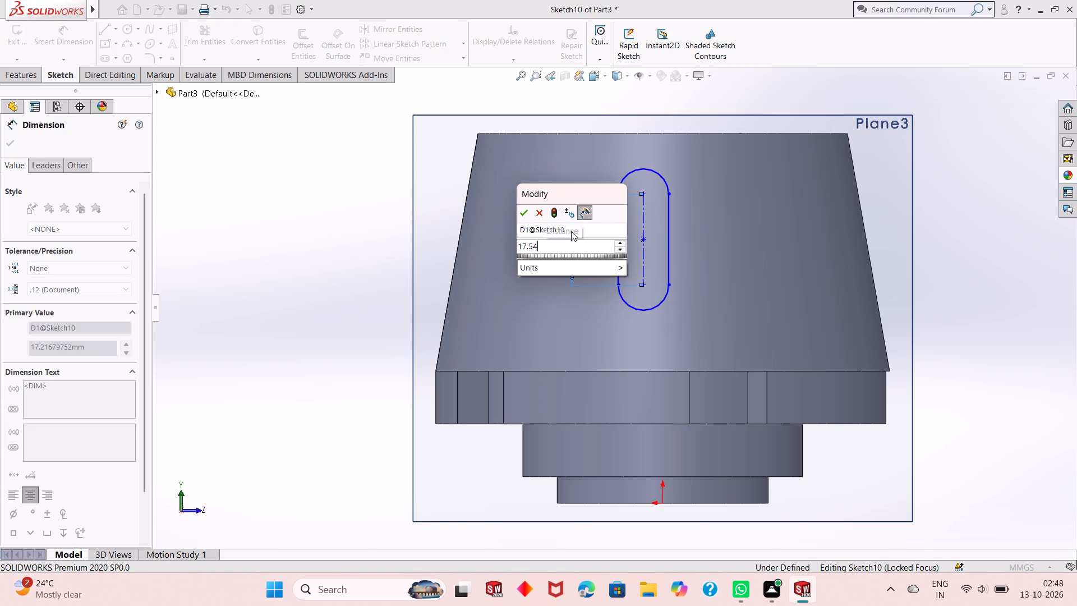
pyautogui.press('Return')
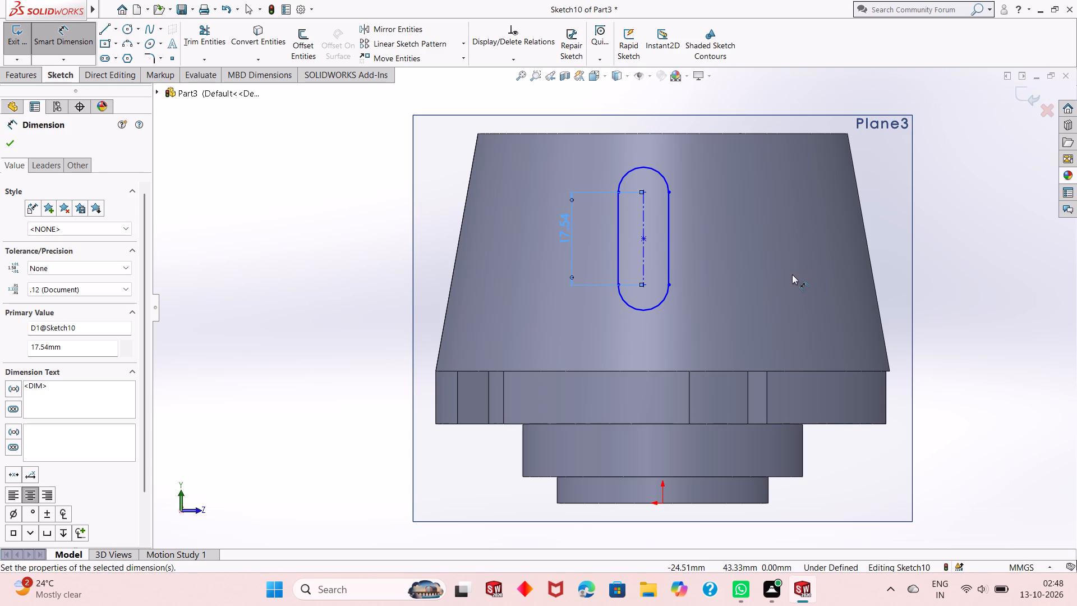
pyautogui.click(662, 173)
pyautogui.click(710, 98)
pyautogui.press('5')
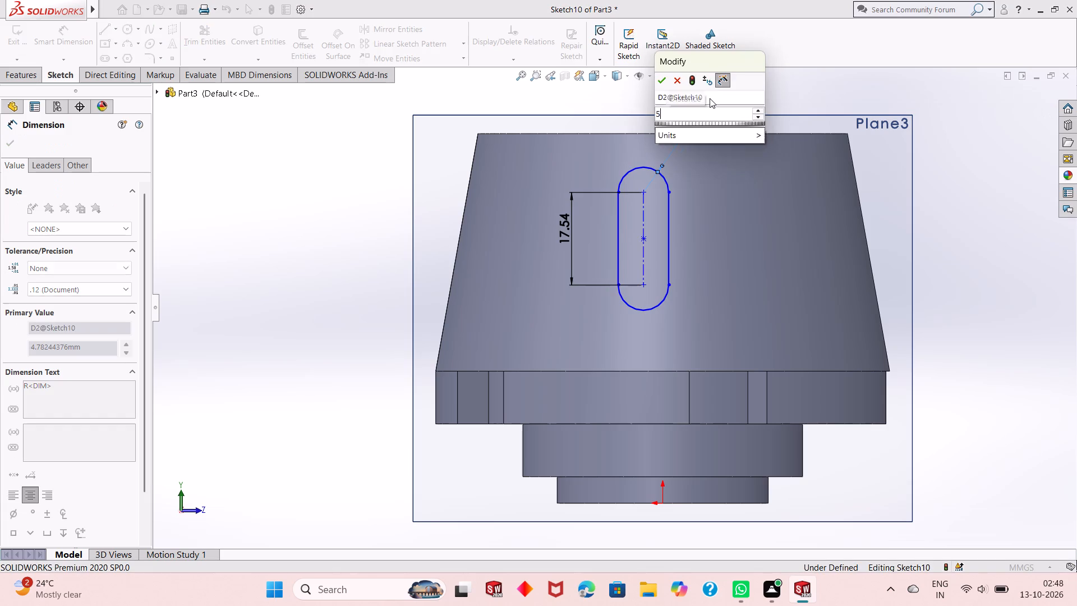
pyautogui.press('Return')
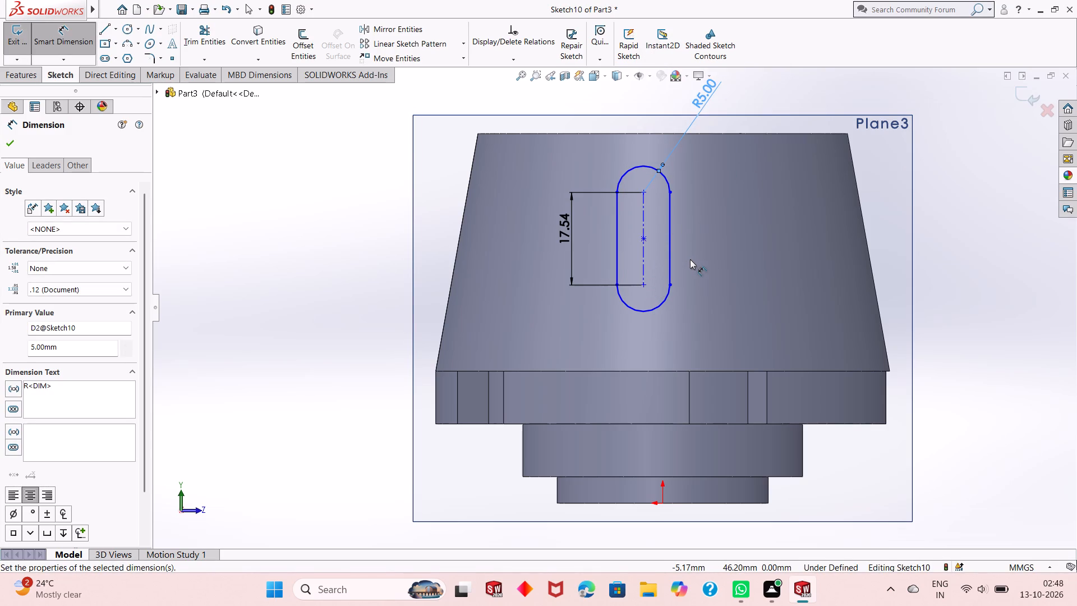
# Dimension the slot's lower arc centre 11.71 mm above the flange's top edge.
pyautogui.click(646, 284)
pyautogui.click(646, 370)
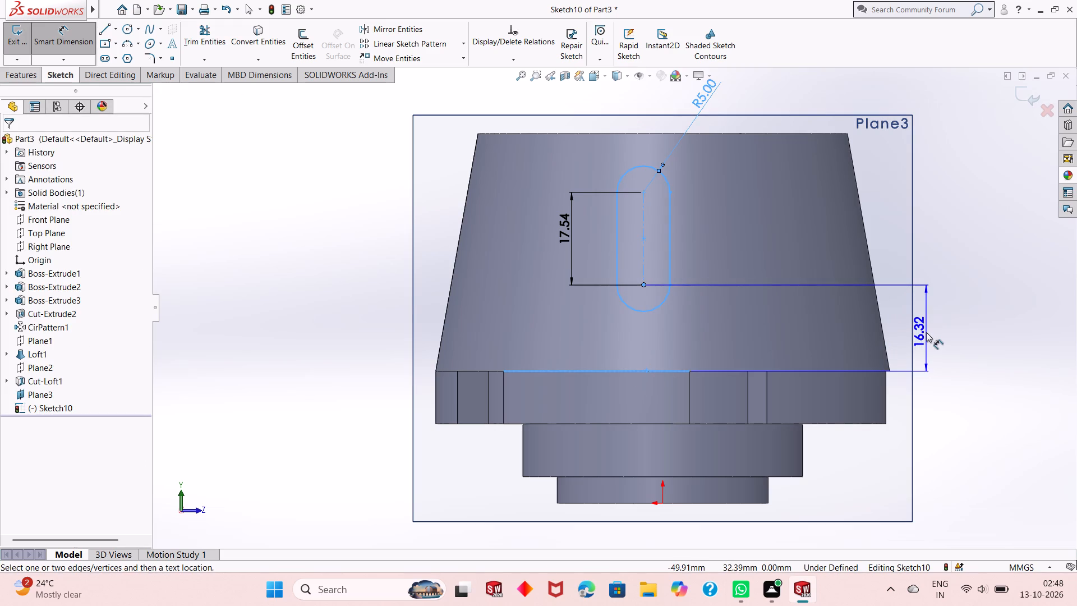
pyautogui.click(926, 332)
pyautogui.write('17.')
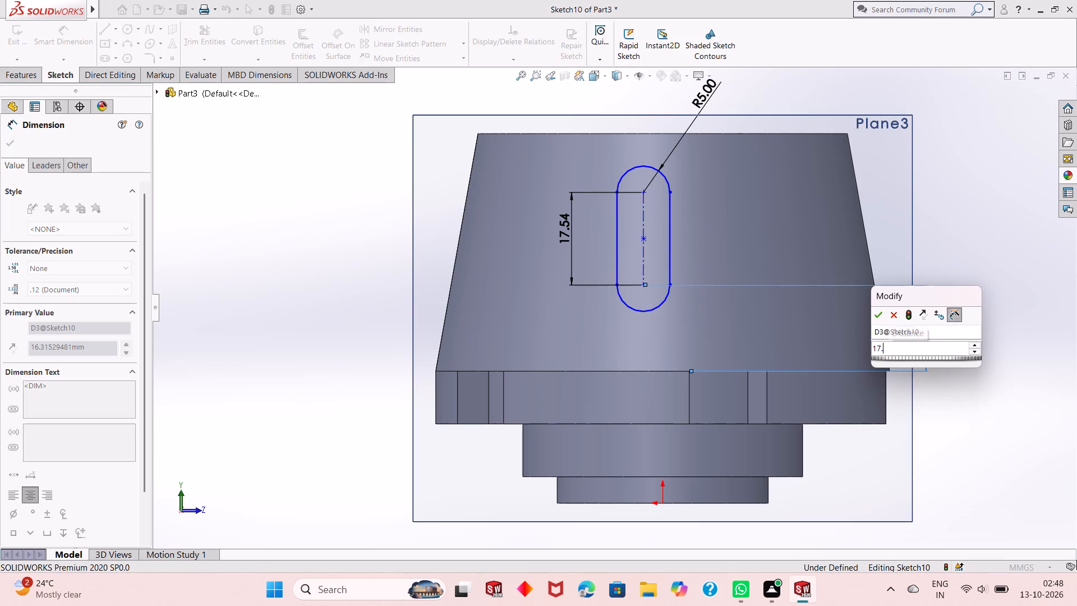
pyautogui.press('BackSpace')
pyautogui.press('BackSpace')
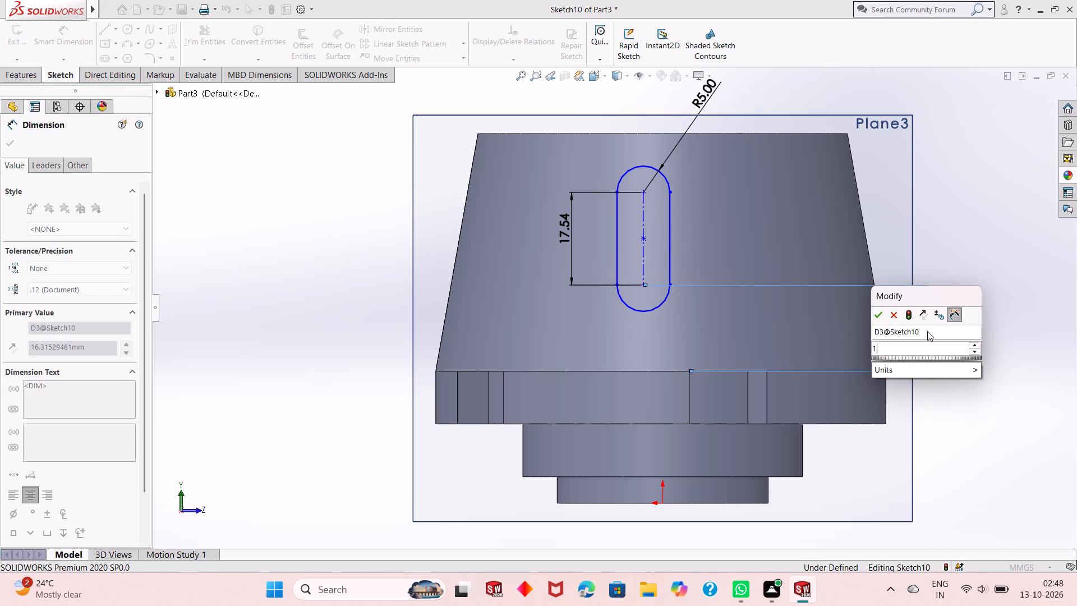
pyautogui.write('1.71')
pyautogui.press('Return')
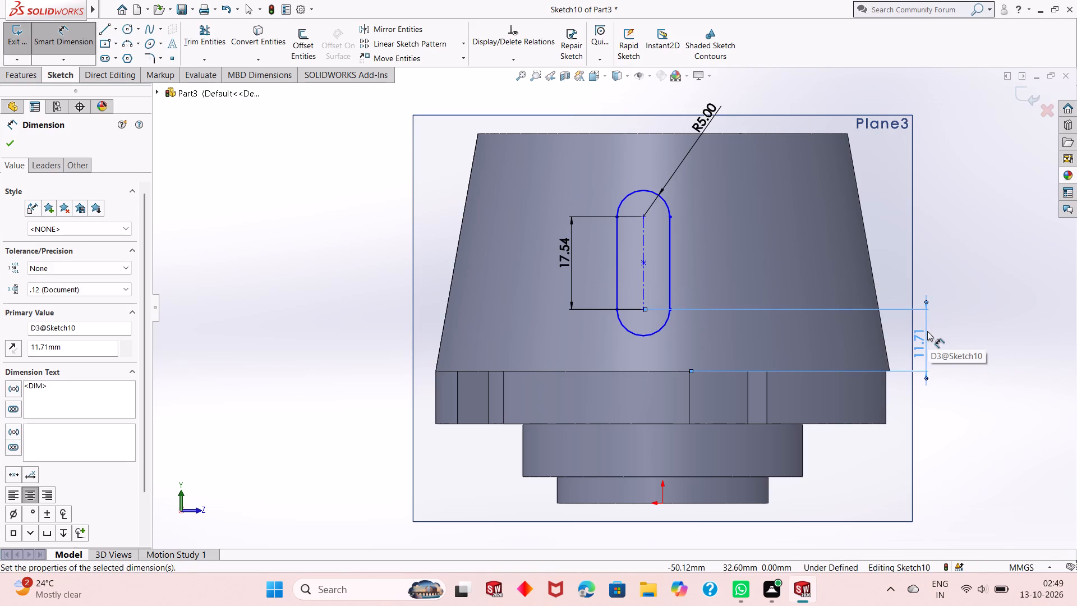
# Examine the slot sketch against the tapered body from several angles, and return to the face-on view.
pyautogui.moveTo(918, 243); pyautogui.dragTo(885, 268, button='middle')
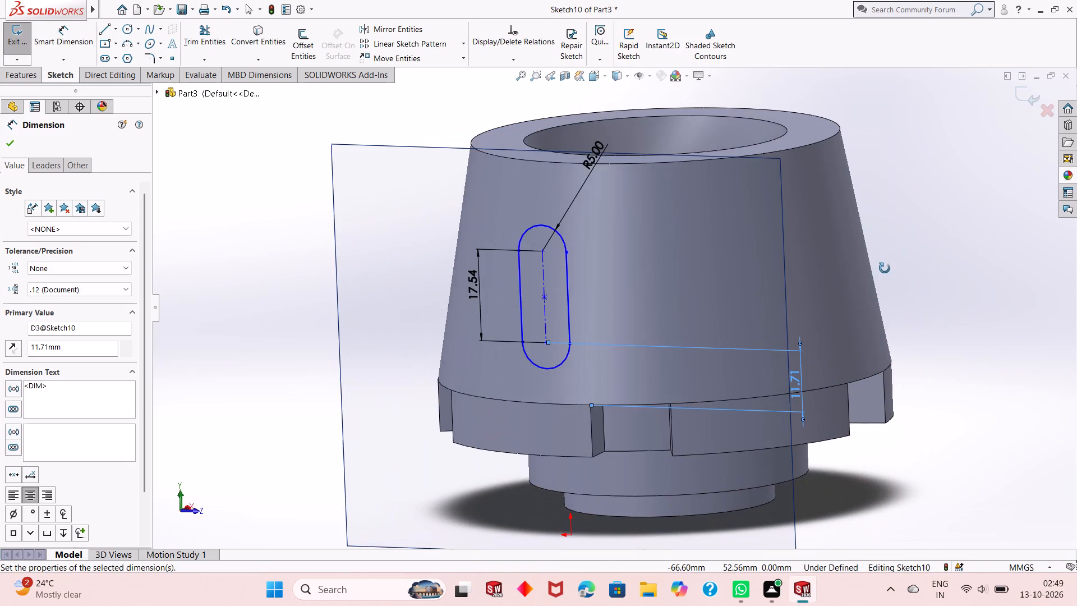
pyautogui.moveTo(885, 268); pyautogui.dragTo(869, 259, button='middle')
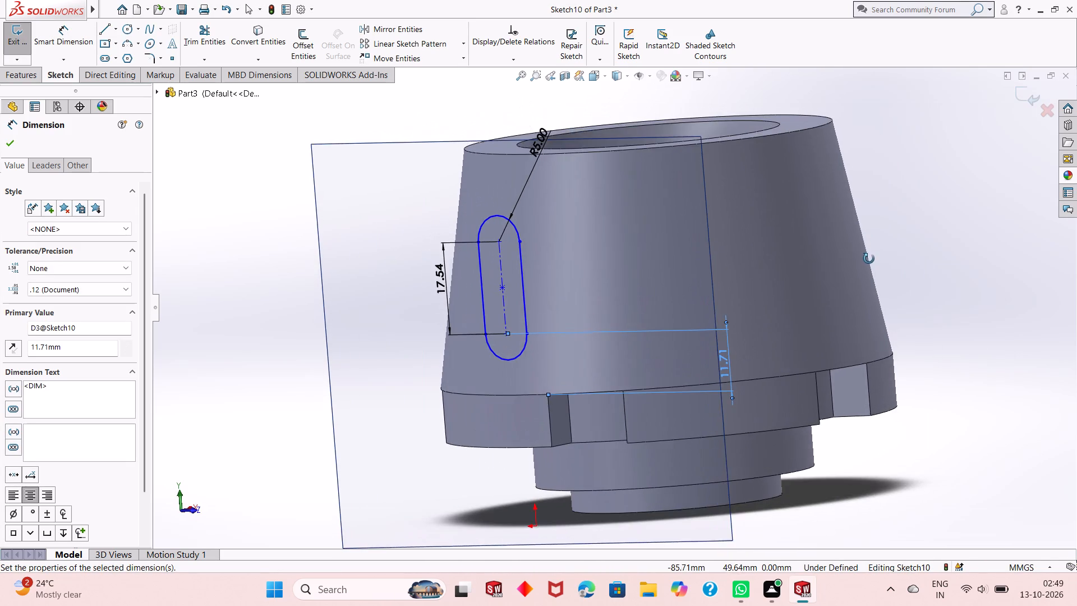
pyautogui.moveTo(869, 259); pyautogui.dragTo(897, 241, button='middle')
pyautogui.scroll(2, 691, 251)
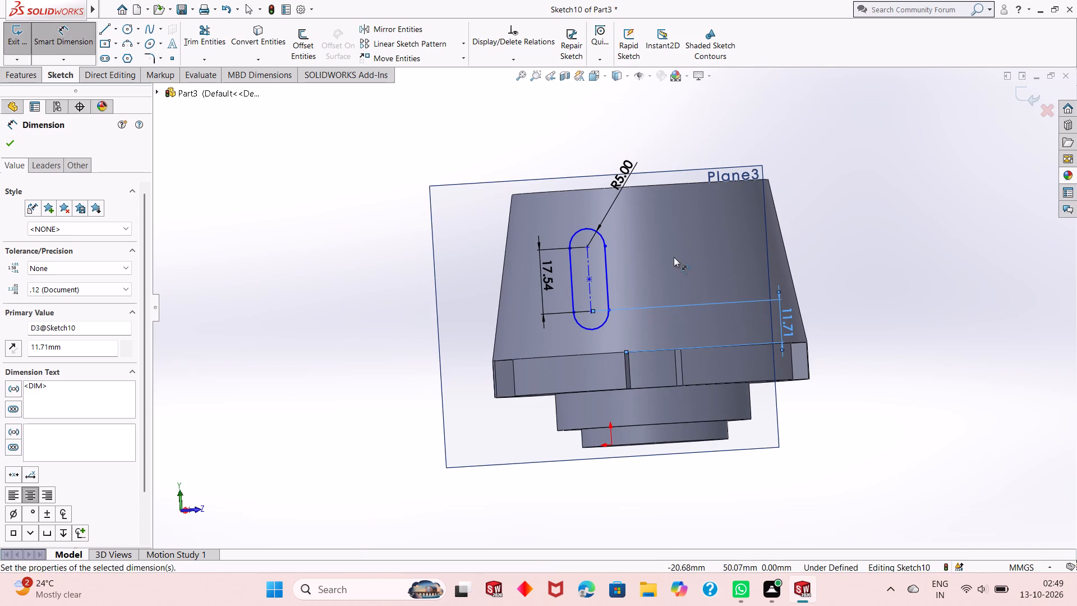
pyautogui.moveTo(674, 259); pyautogui.dragTo(676, 273, button='middle')
pyautogui.moveTo(599, 268); pyautogui.dragTo(600, 252, button='middle')
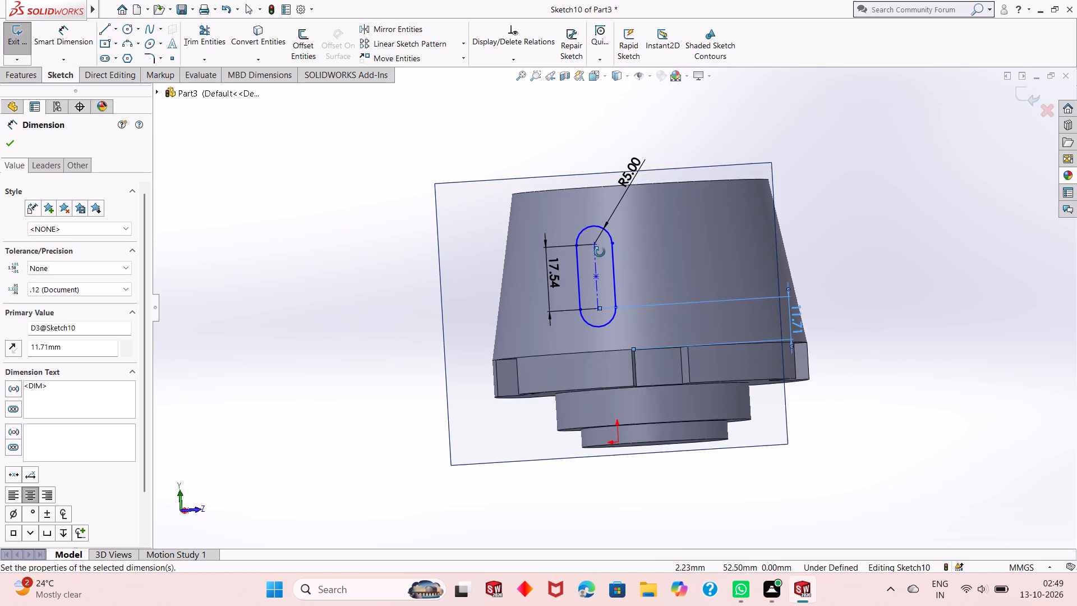
pyautogui.moveTo(600, 252); pyautogui.dragTo(600, 242, button='middle')
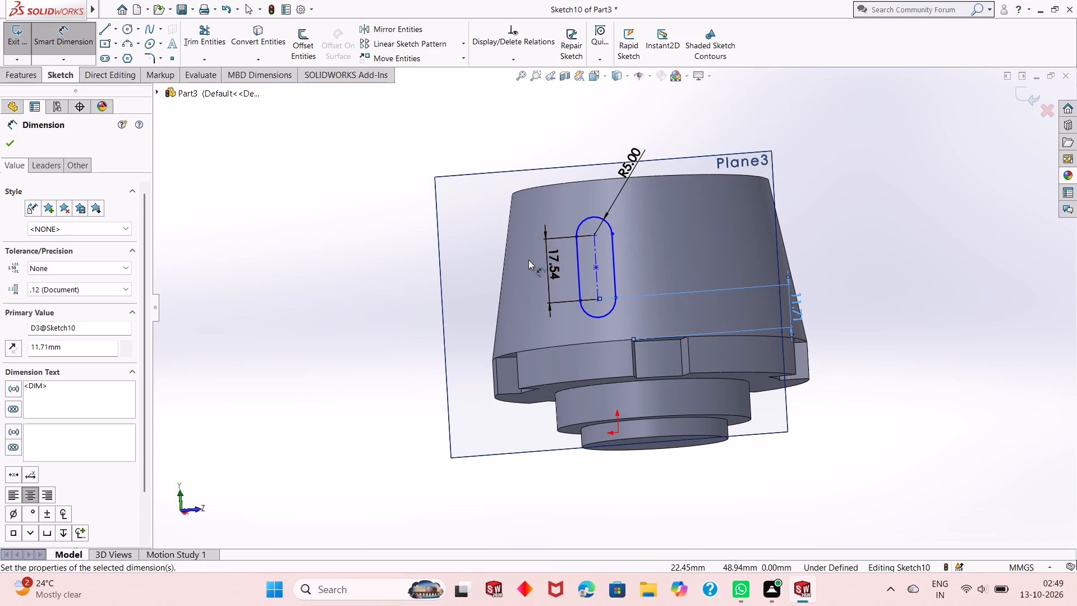
pyautogui.hotkey('ctrl', '8')
pyautogui.hotkey('ctrl', '8')
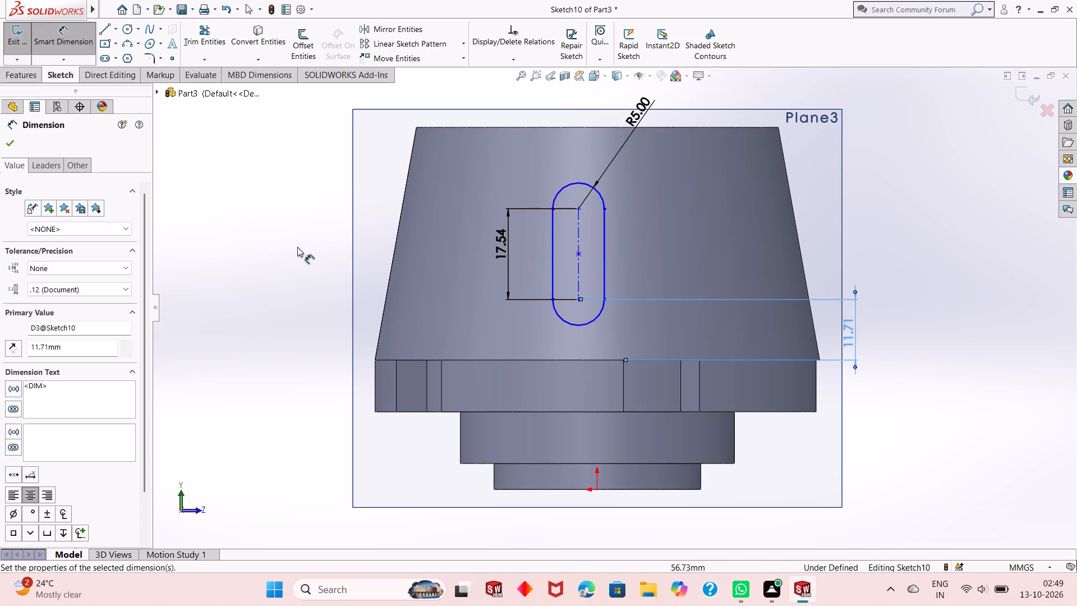
# Add a Vertical relation between the slot's lower arc centre and the origin.
pyautogui.rightClick(292, 245)
pyautogui.click(323, 278)
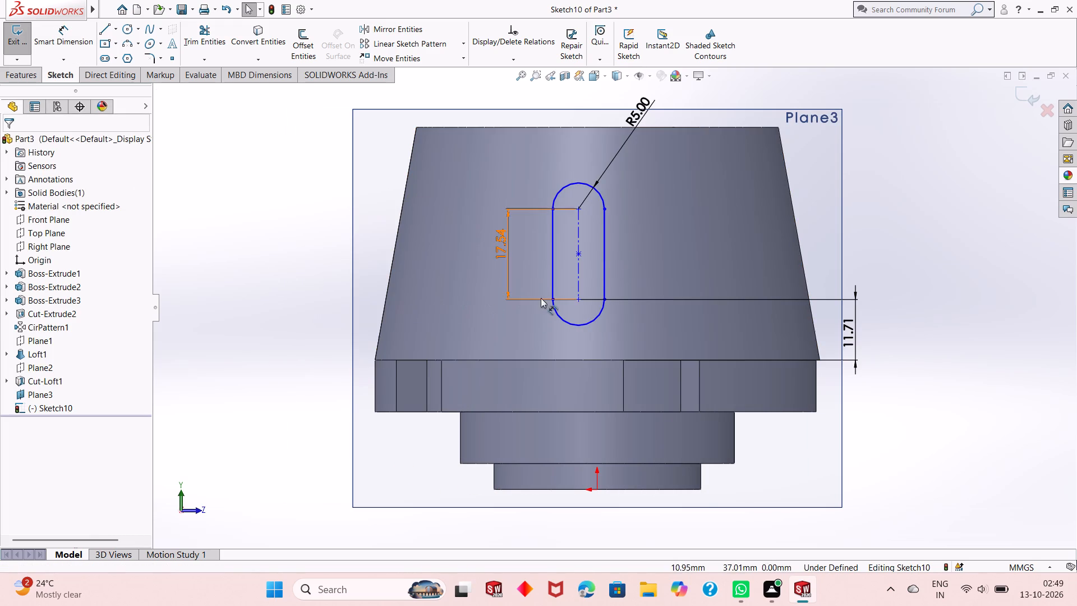
pyautogui.click(580, 300)
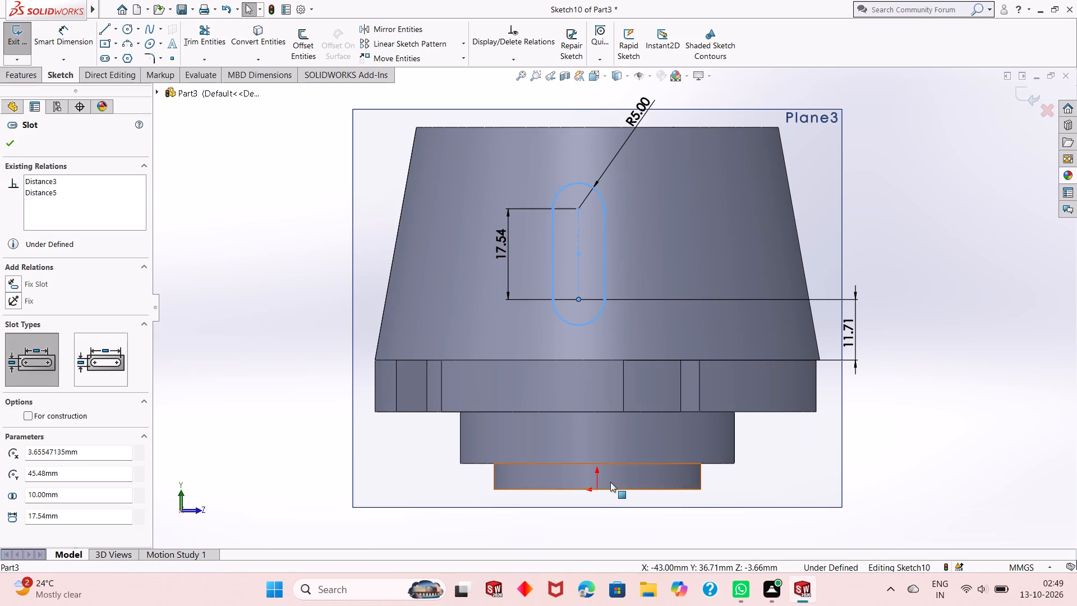
pyautogui.keyDown('ctrl'); pyautogui.click(596, 489); pyautogui.keyUp('ctrl')
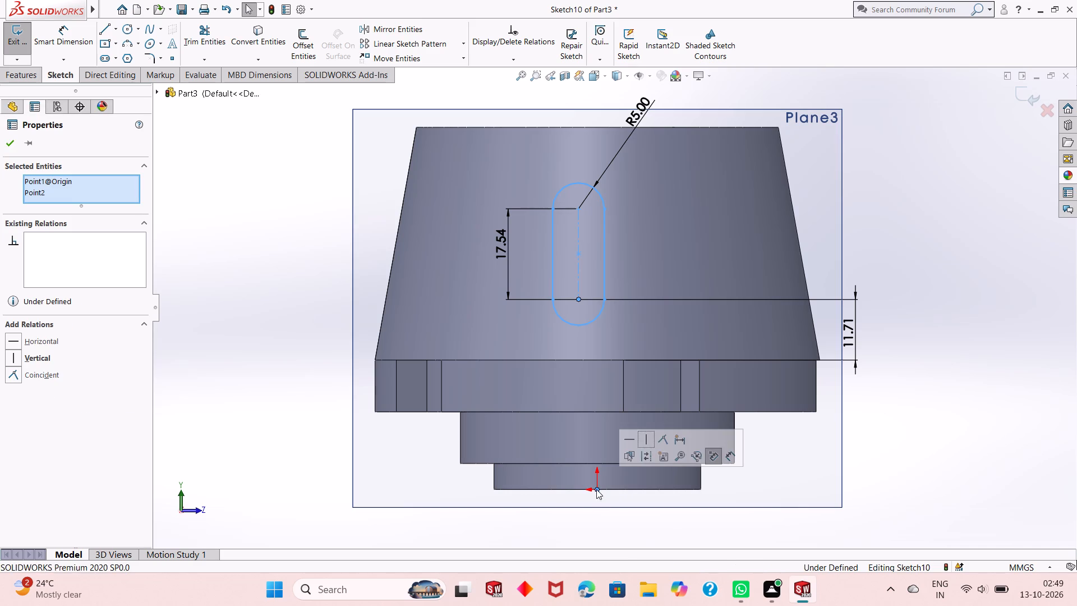
pyautogui.click(645, 437)
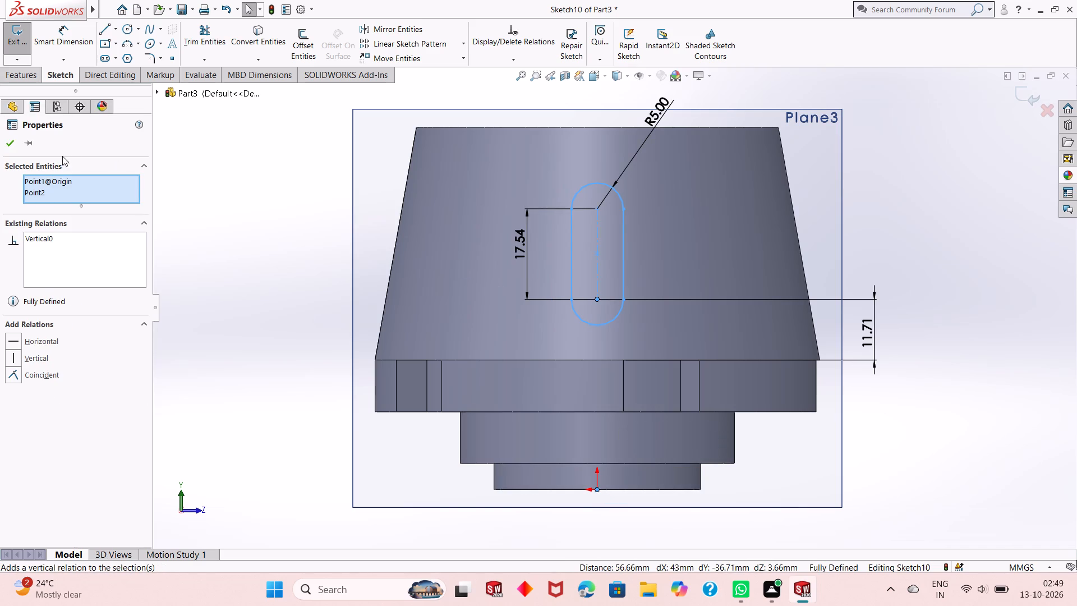
pyautogui.click(14, 148)
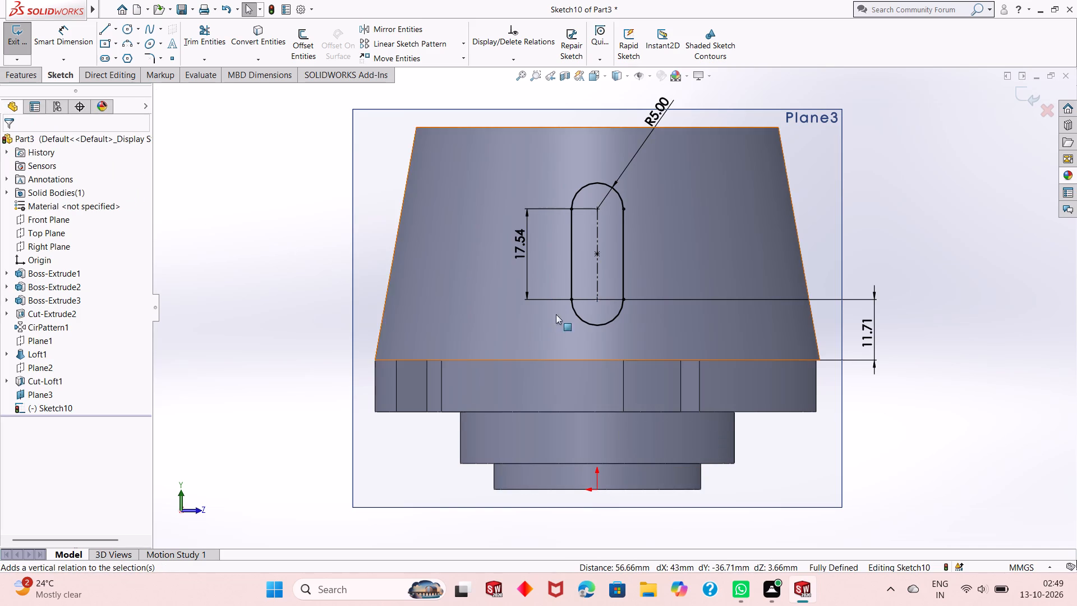
# Cut-extrude the slot sketch into the tapered wall with the direction reversed and the end condition Up To Next.
pyautogui.scroll(2, 561, 310)
pyautogui.moveTo(561, 310); pyautogui.dragTo(541, 348, button='middle')
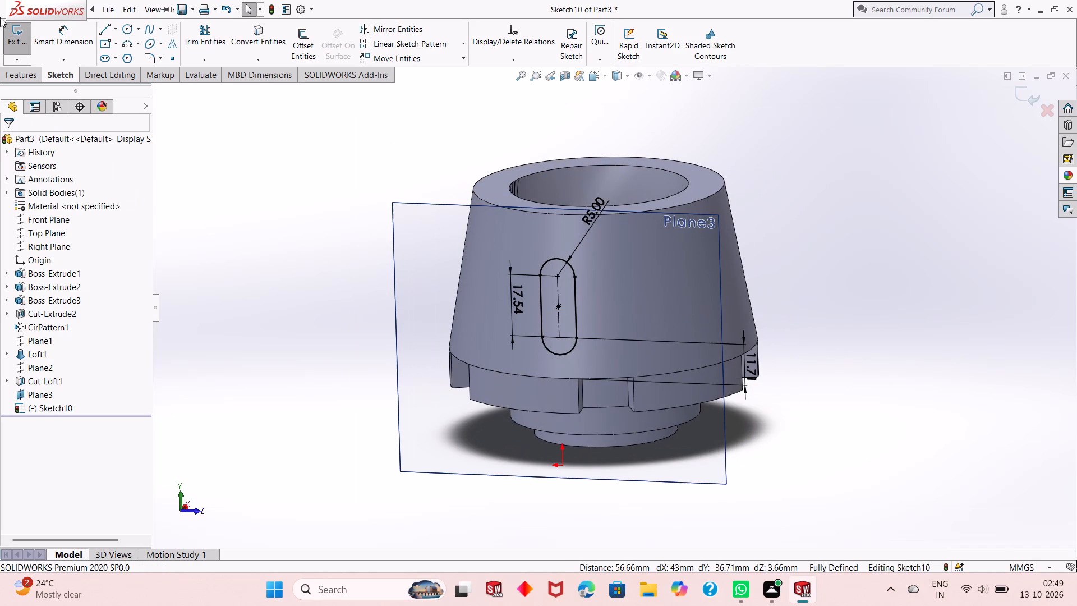
pyautogui.click(16, 77)
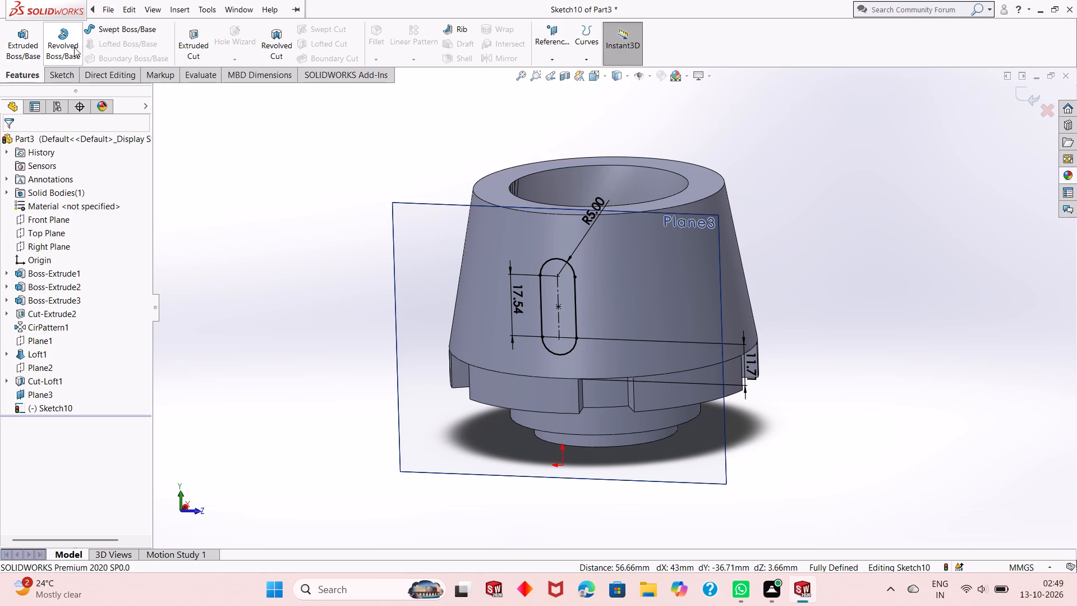
pyautogui.click(186, 40)
pyautogui.moveTo(304, 284); pyautogui.dragTo(291, 304, button='middle')
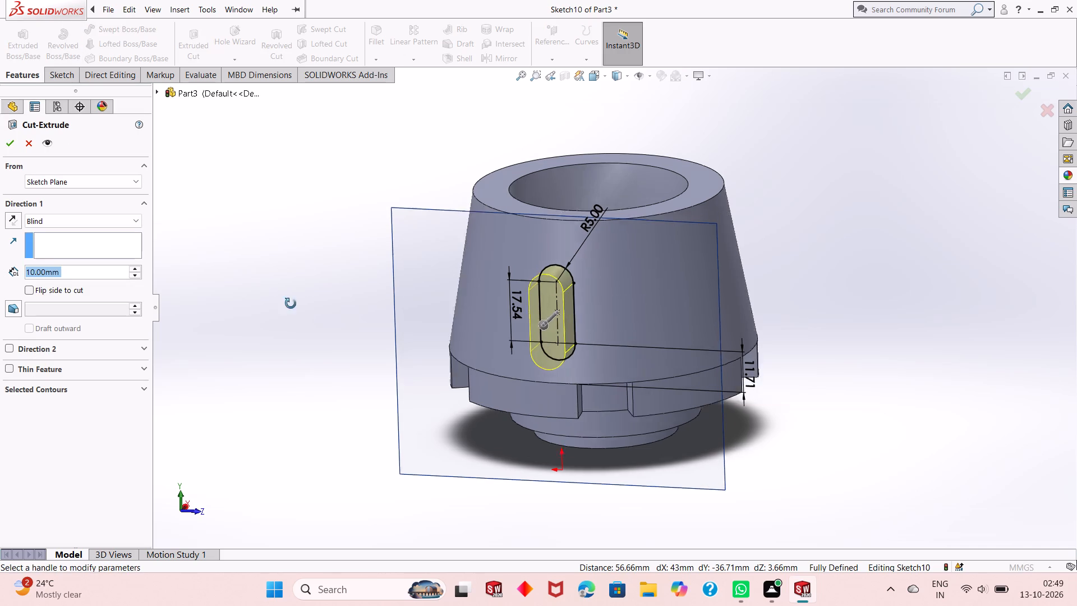
pyautogui.moveTo(291, 304); pyautogui.dragTo(266, 335, button='middle')
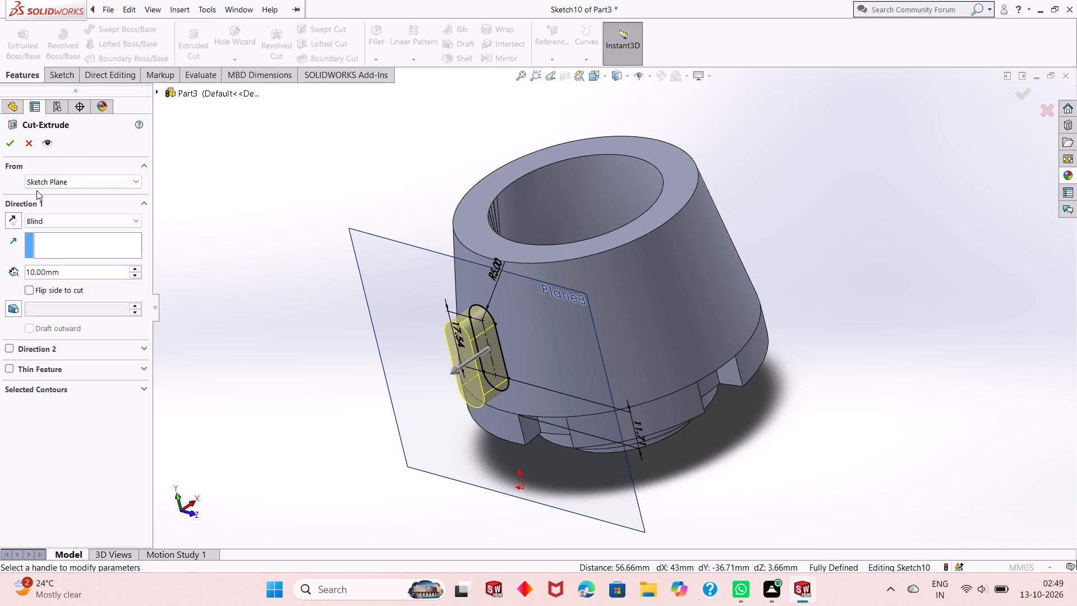
pyautogui.click(10, 215)
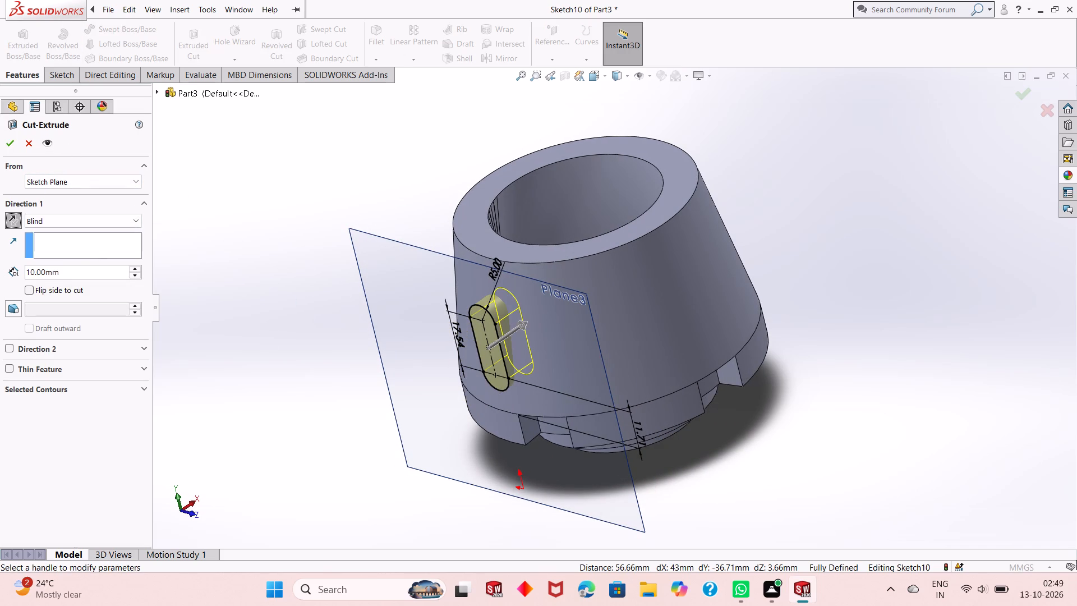
pyautogui.click(58, 220)
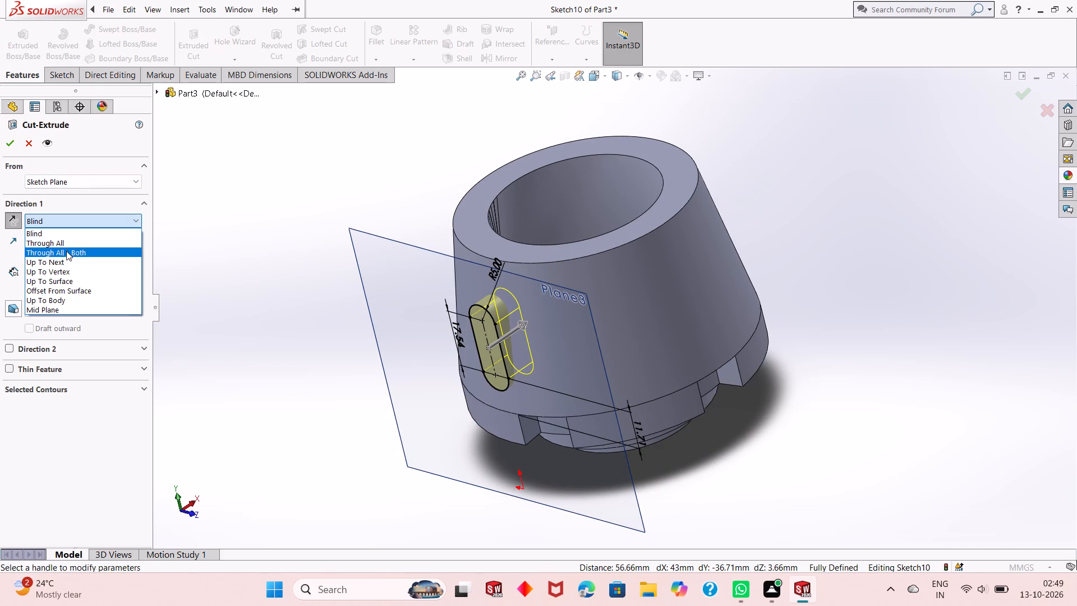
pyautogui.click(67, 259)
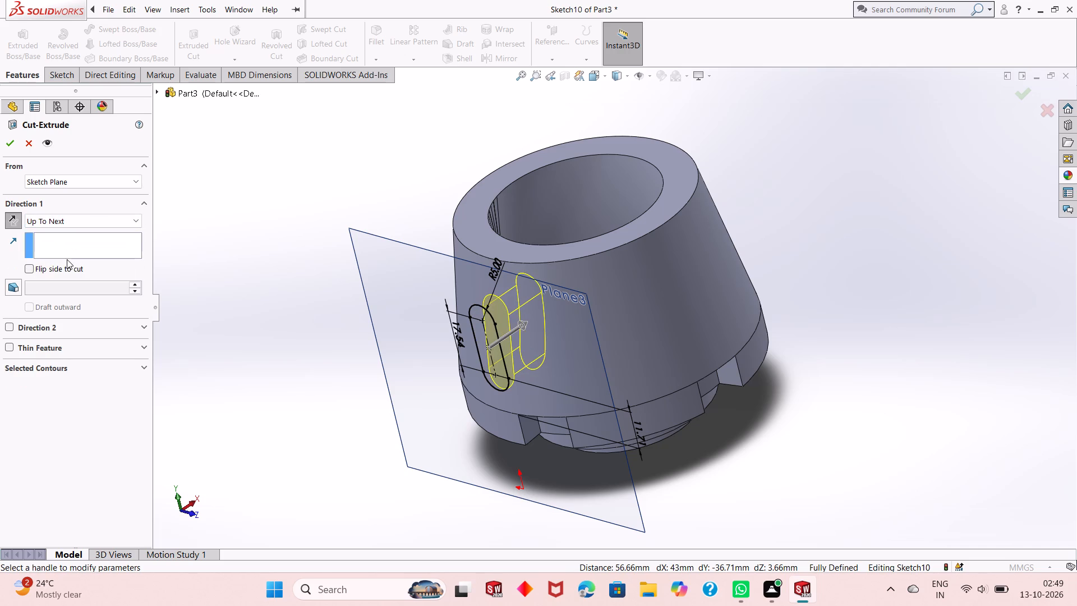
pyautogui.moveTo(274, 239); pyautogui.dragTo(220, 407, button='middle')
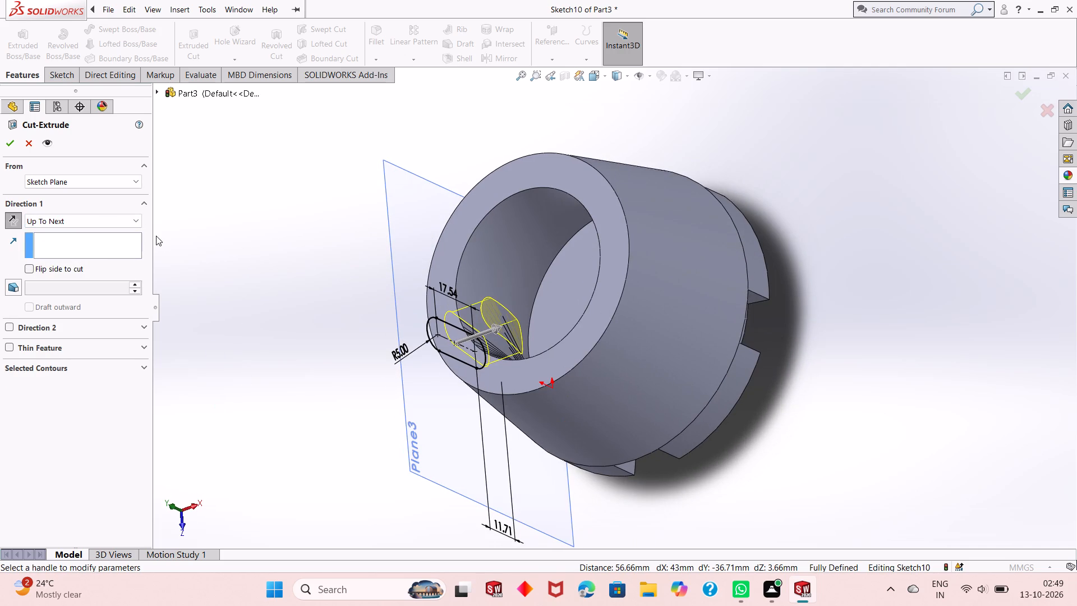
pyautogui.click(10, 143)
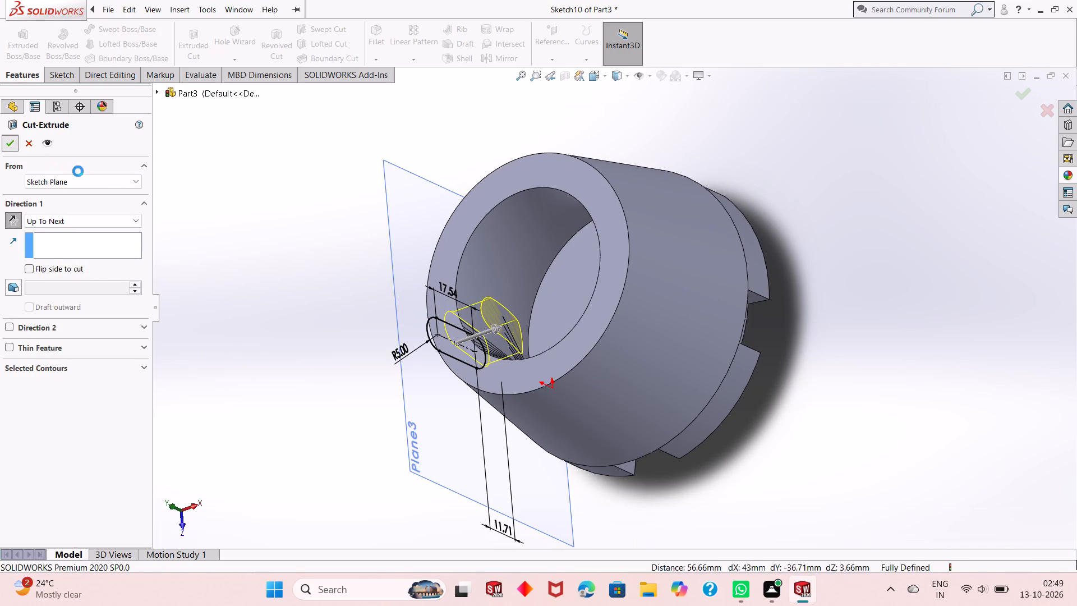
# Hide the offset reference plane Plane3 used for the slot sketch.
pyautogui.moveTo(254, 296); pyautogui.dragTo(350, 218, button='middle')
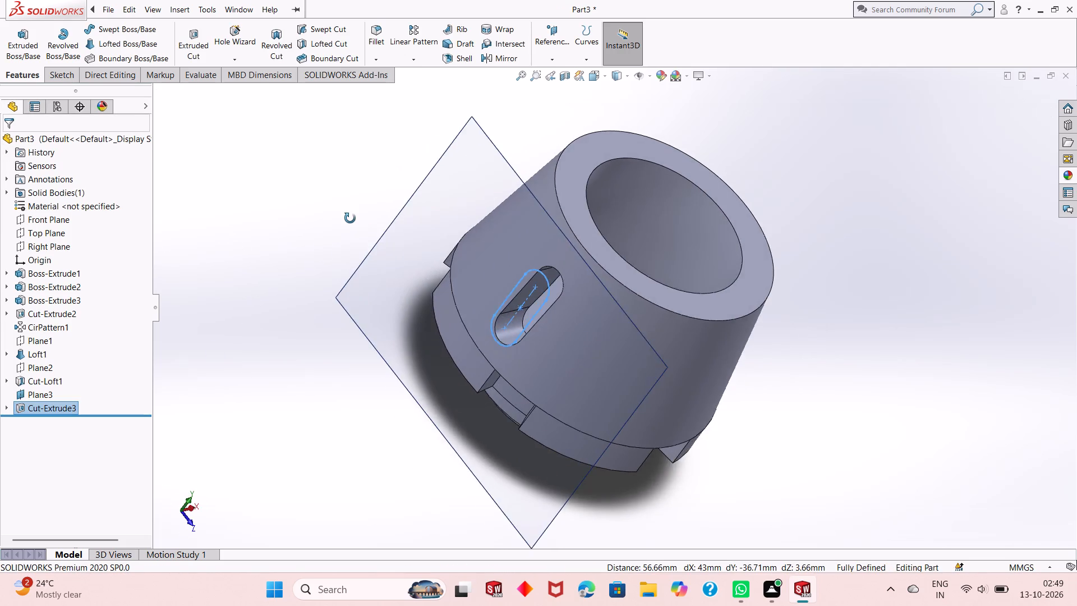
pyautogui.moveTo(350, 218); pyautogui.dragTo(389, 206, button='middle')
pyautogui.click(378, 201)
pyautogui.moveTo(533, 284); pyautogui.dragTo(662, 321, button='middle')
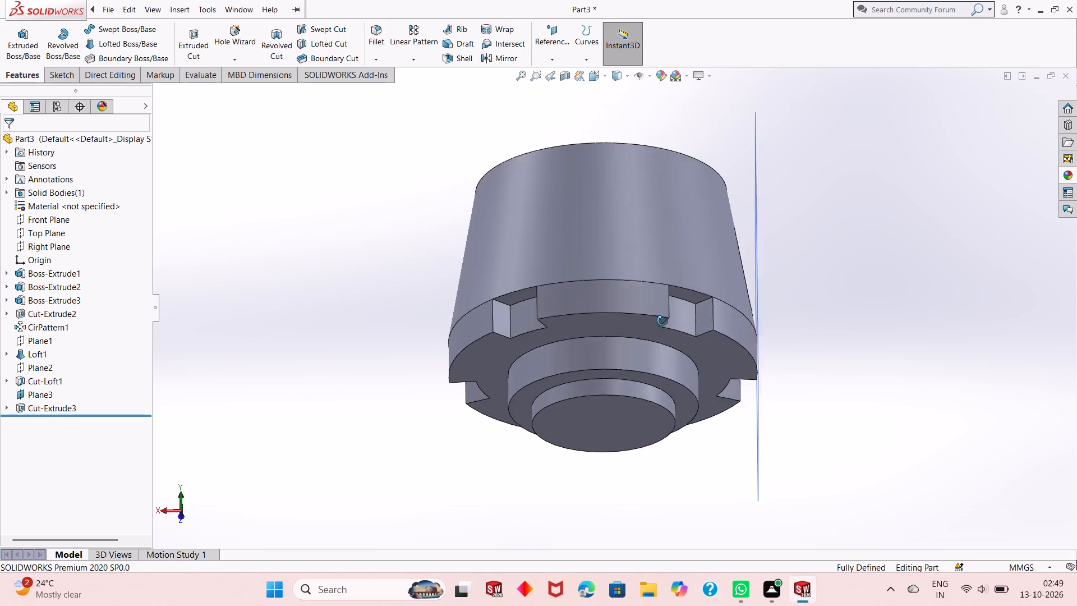
pyautogui.moveTo(662, 321); pyautogui.dragTo(586, 419, button='middle')
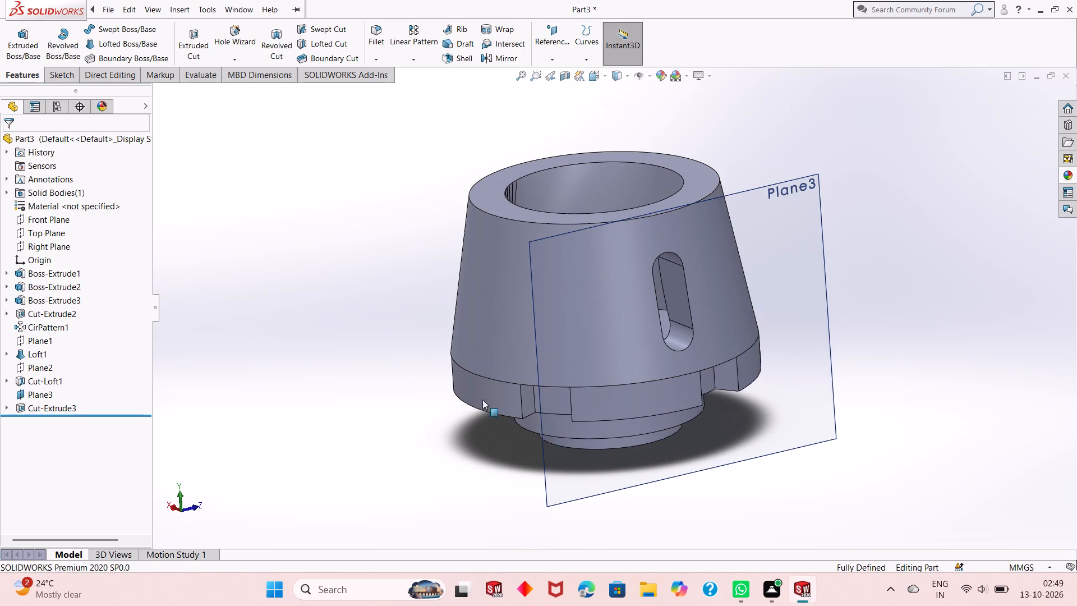
pyautogui.moveTo(406, 352); pyautogui.dragTo(395, 344, button='middle')
pyautogui.rightClick(769, 203)
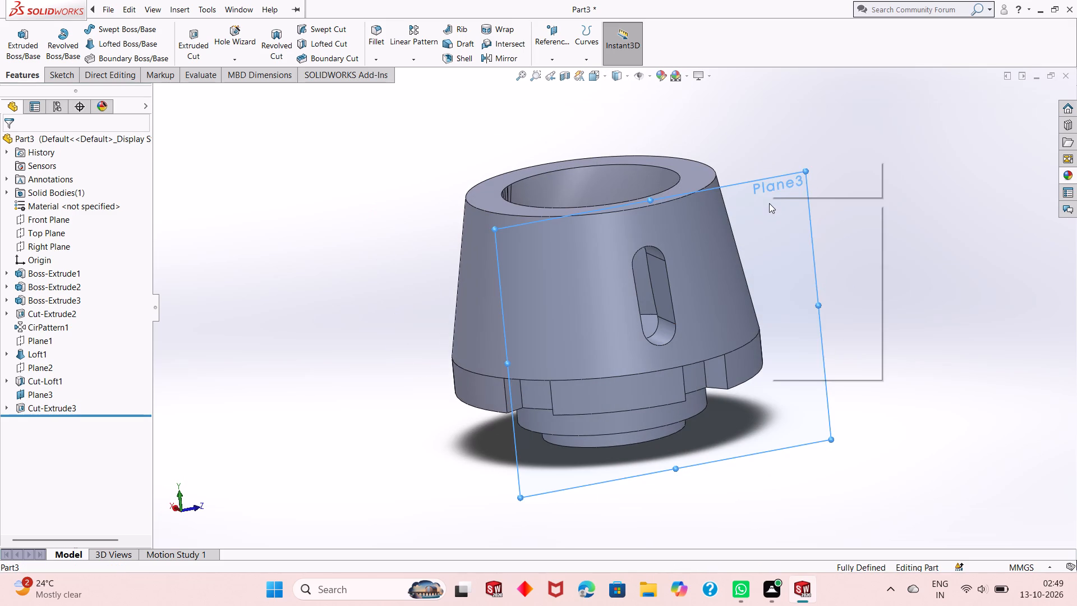
pyautogui.click(807, 191)
# Examine the slot cut in the tapered wall from angled views and straight on.
pyautogui.scroll(1, 606, 350)
pyautogui.moveTo(609, 314); pyautogui.dragTo(610, 333, button='middle')
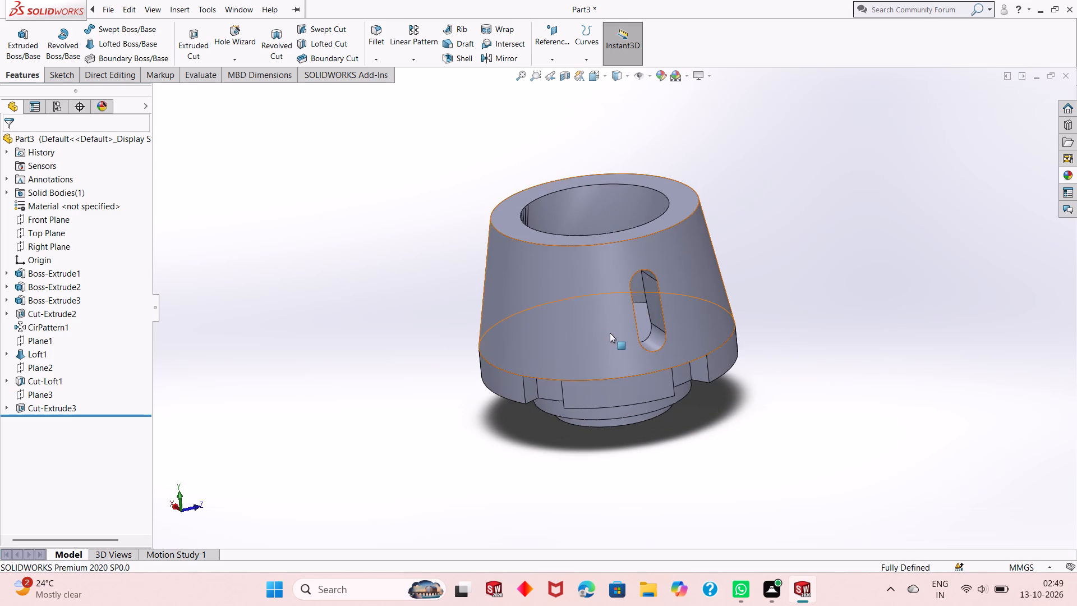
pyautogui.moveTo(610, 332); pyautogui.dragTo(576, 306, button='middle')
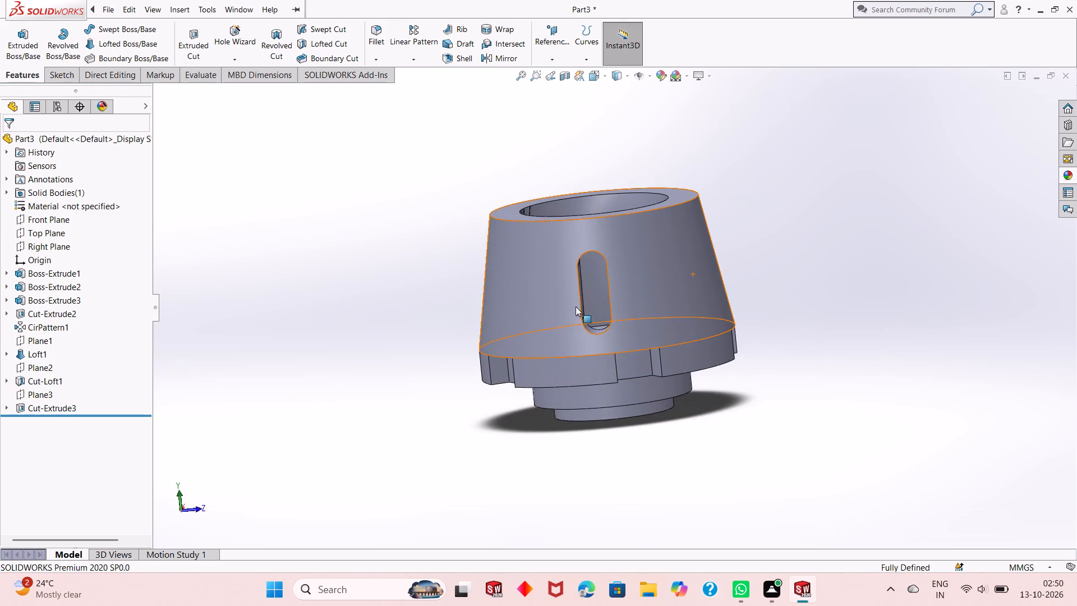
pyautogui.scroll(-3, 658, 256)
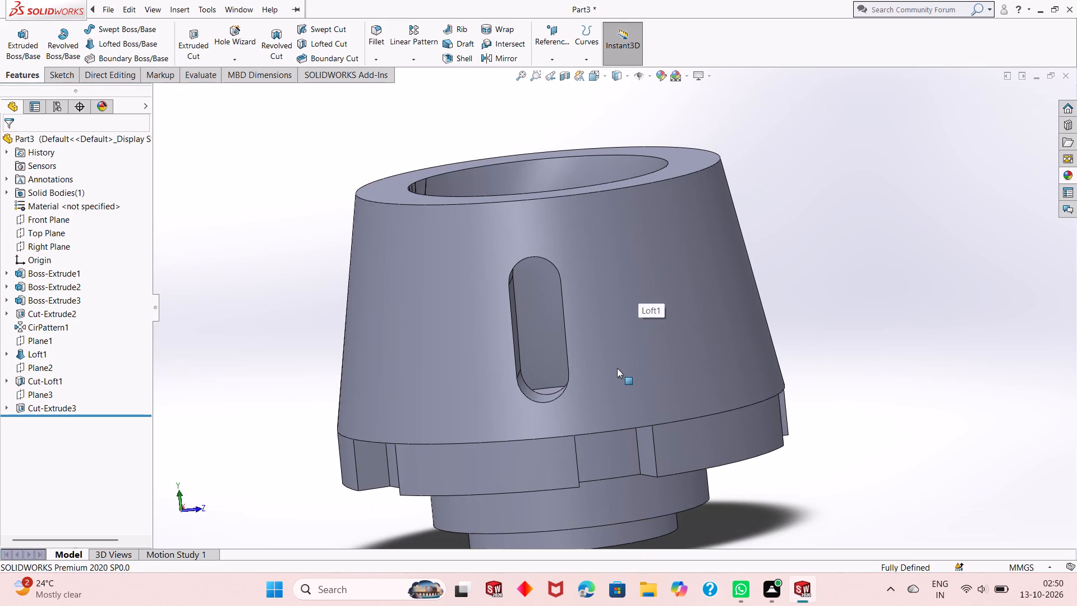
pyautogui.hotkey('ctrl', '8')
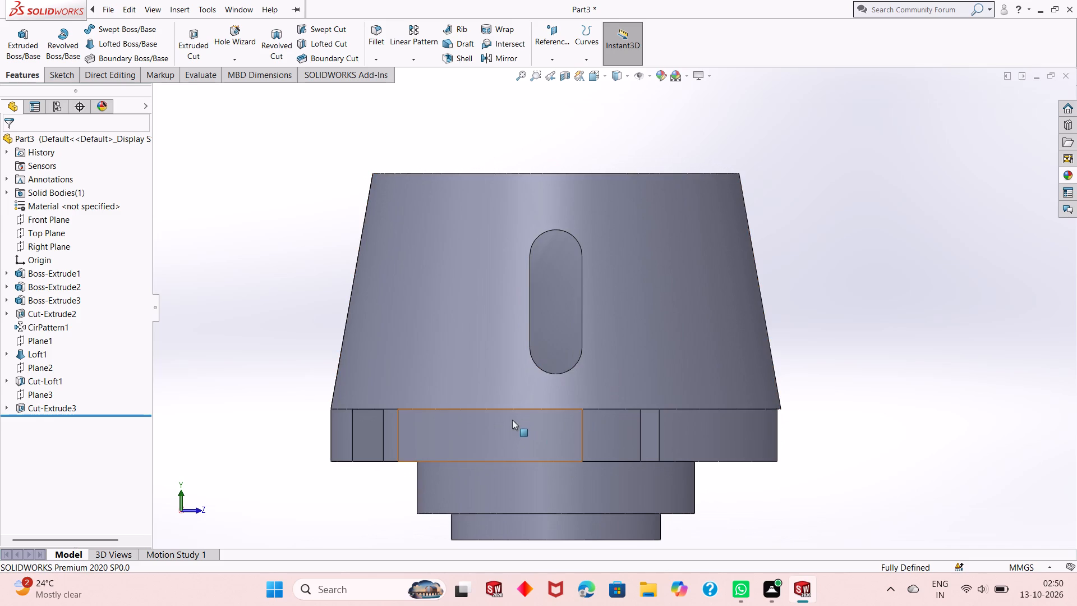
pyautogui.scroll(1, 557, 364)
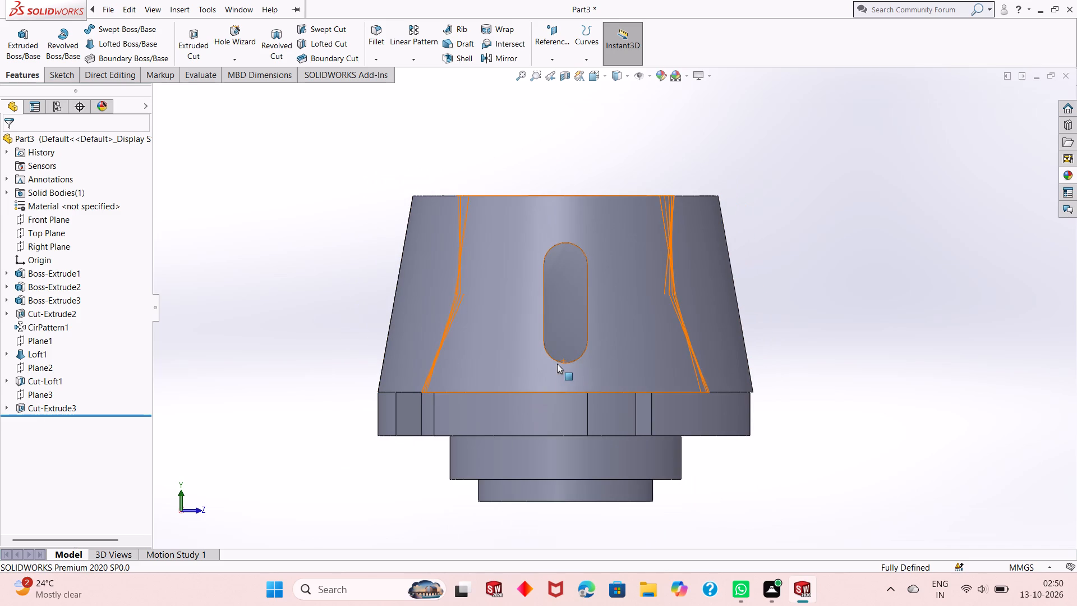
pyautogui.moveTo(786, 263); pyautogui.dragTo(767, 304, button='middle')
pyautogui.scroll(1, 638, 366)
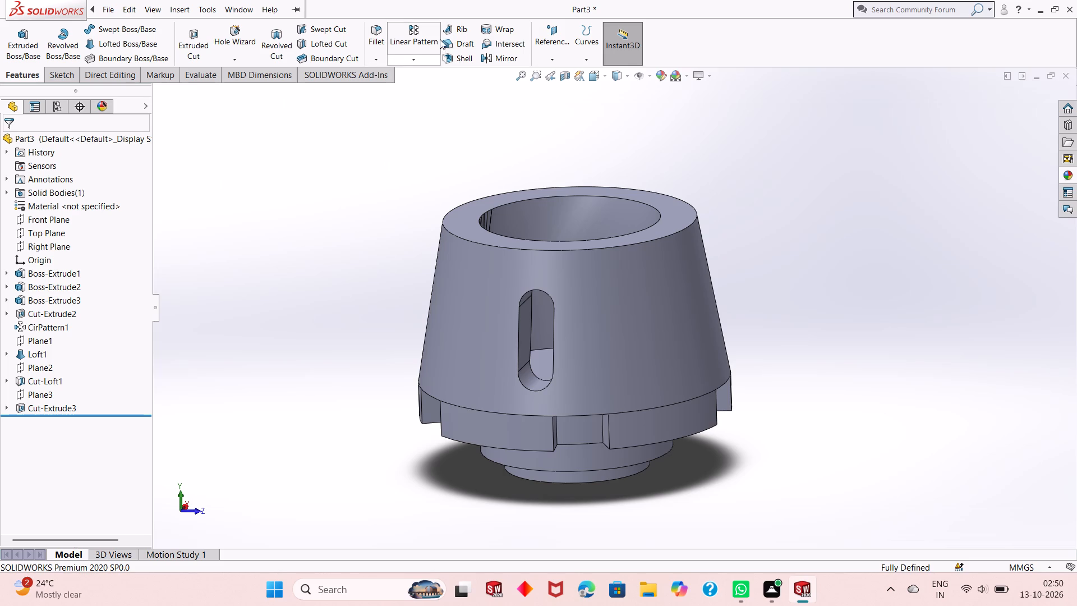
# Circular-pattern the slot cut around the tapered outer face with 5 equally spaced instances over 360 degrees.
pyautogui.click(409, 65)
pyautogui.click(416, 92)
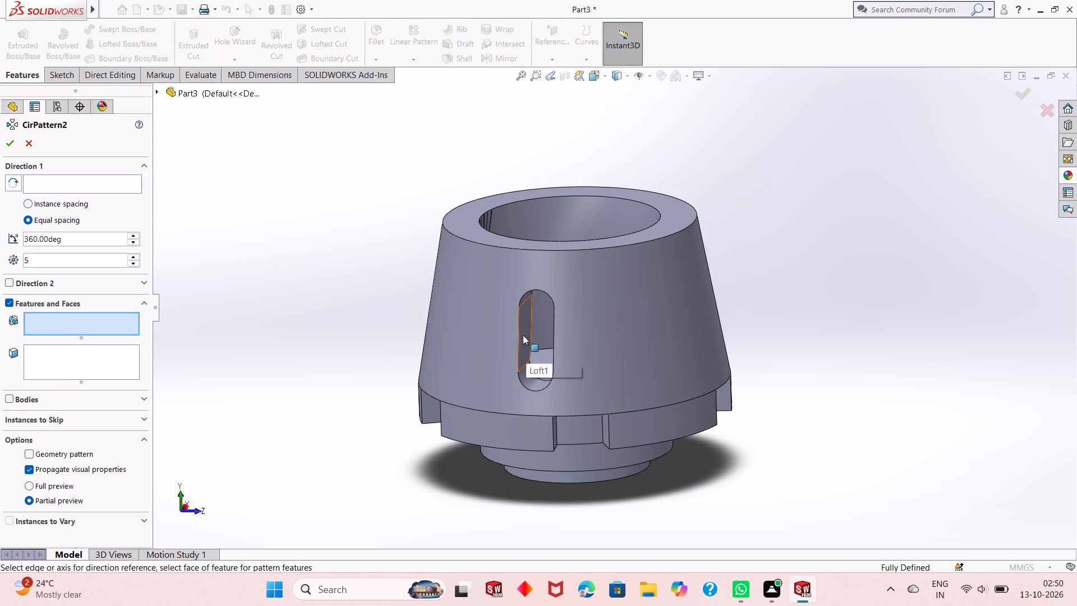
pyautogui.click(160, 92)
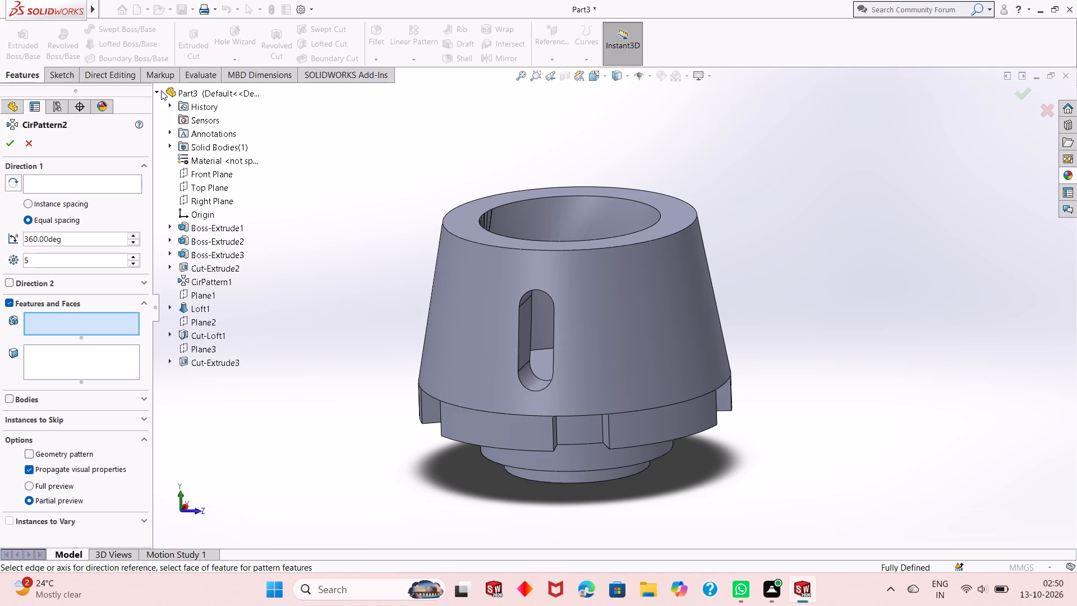
pyautogui.click(215, 361)
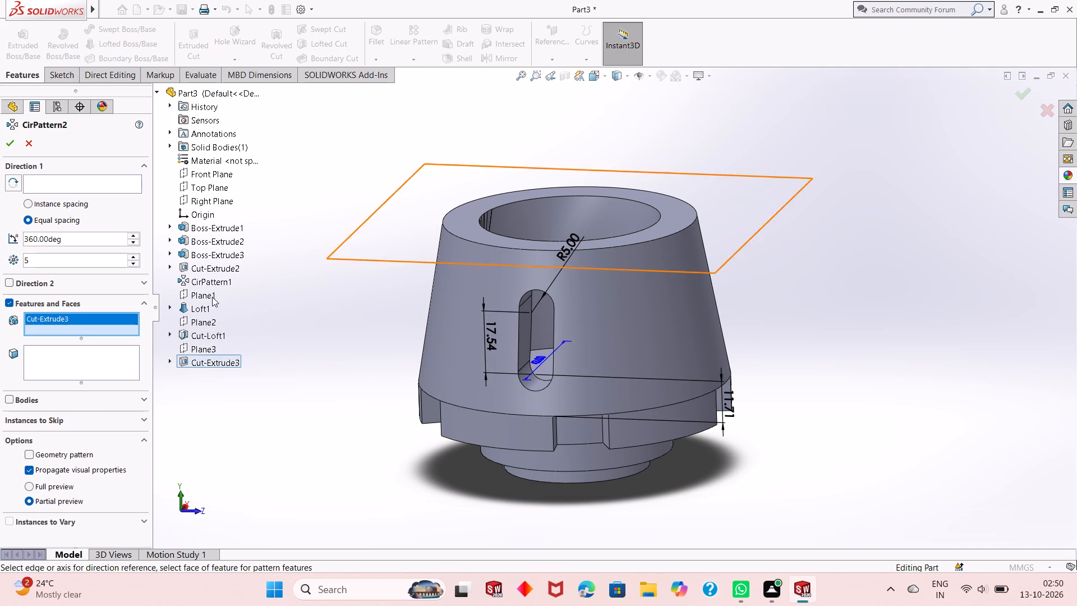
pyautogui.click(111, 185)
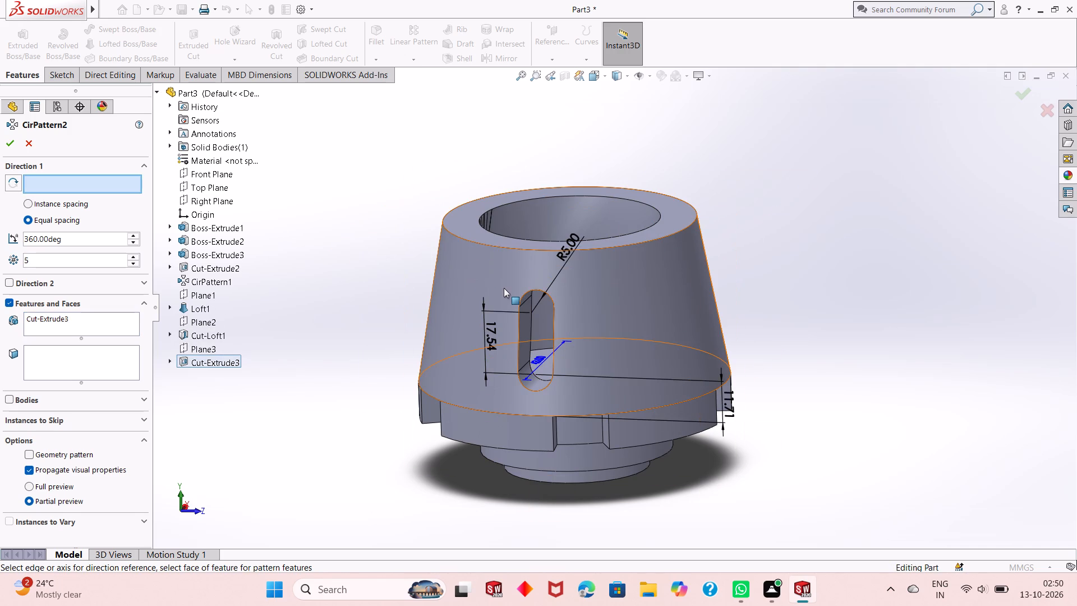
pyautogui.click(490, 279)
pyautogui.moveTo(341, 347); pyautogui.dragTo(376, 318, button='middle')
pyautogui.doubleClick(86, 261)
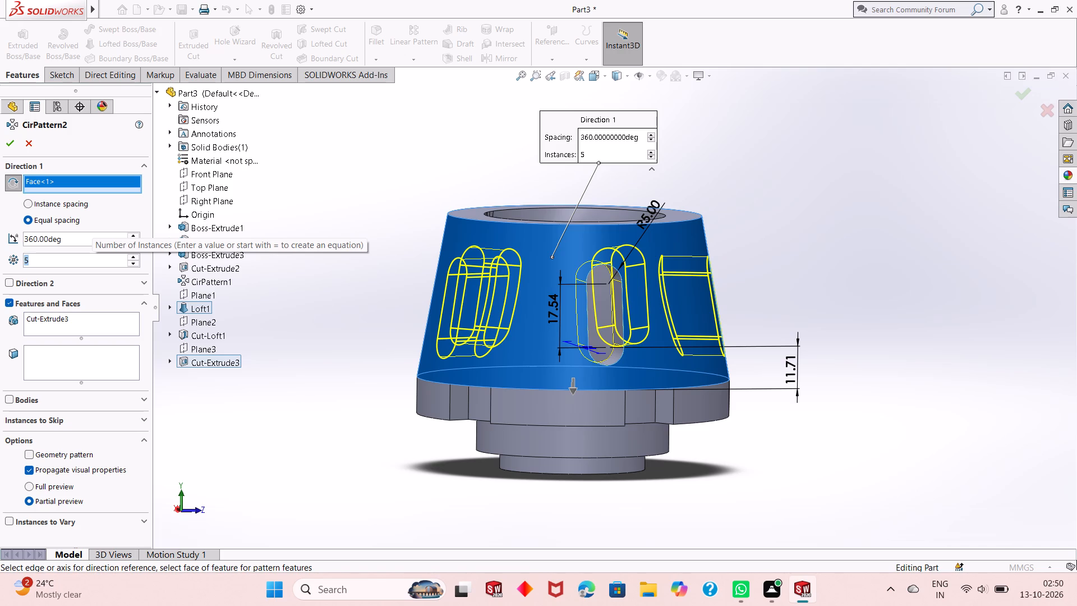
pyautogui.click(65, 252)
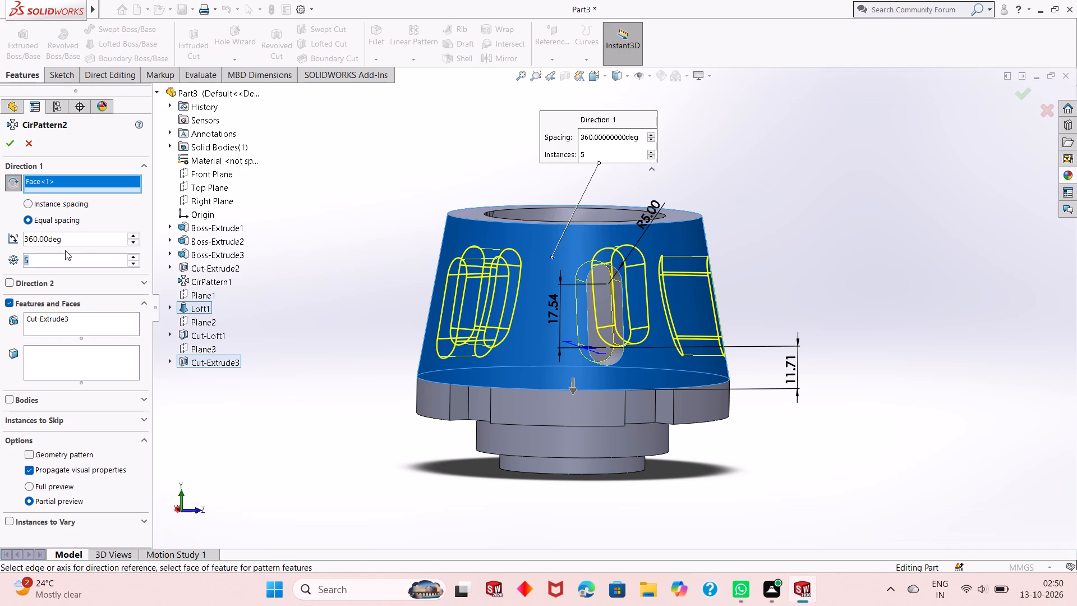
pyautogui.click(9, 144)
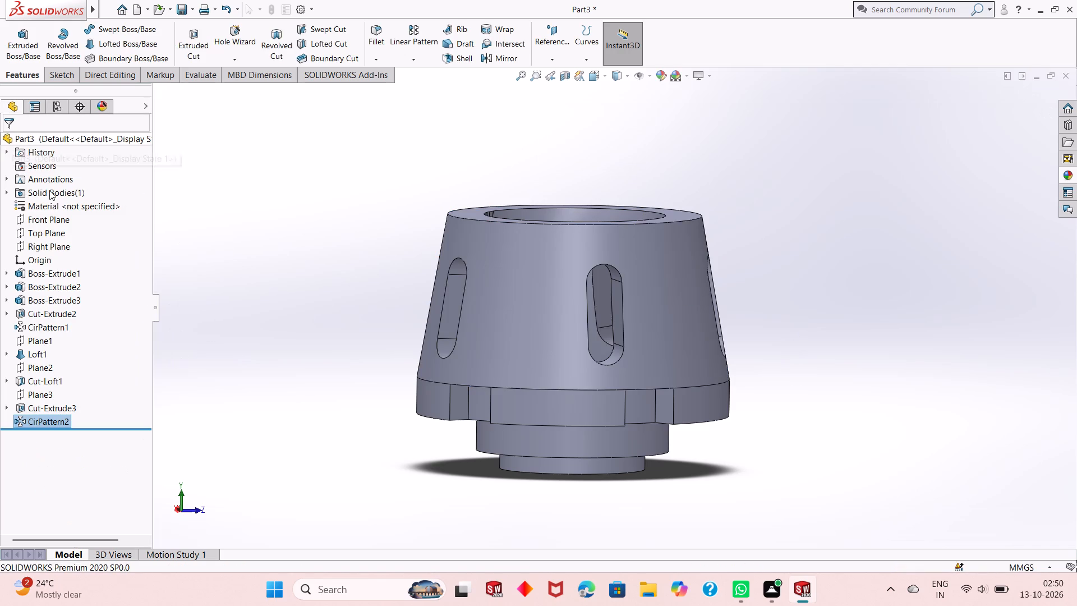
pyautogui.click(257, 263)
# Examine the patterned slots, the hollow top and the notched, stepped underside from several angles.
pyautogui.moveTo(409, 306); pyautogui.dragTo(510, 256, button='middle')
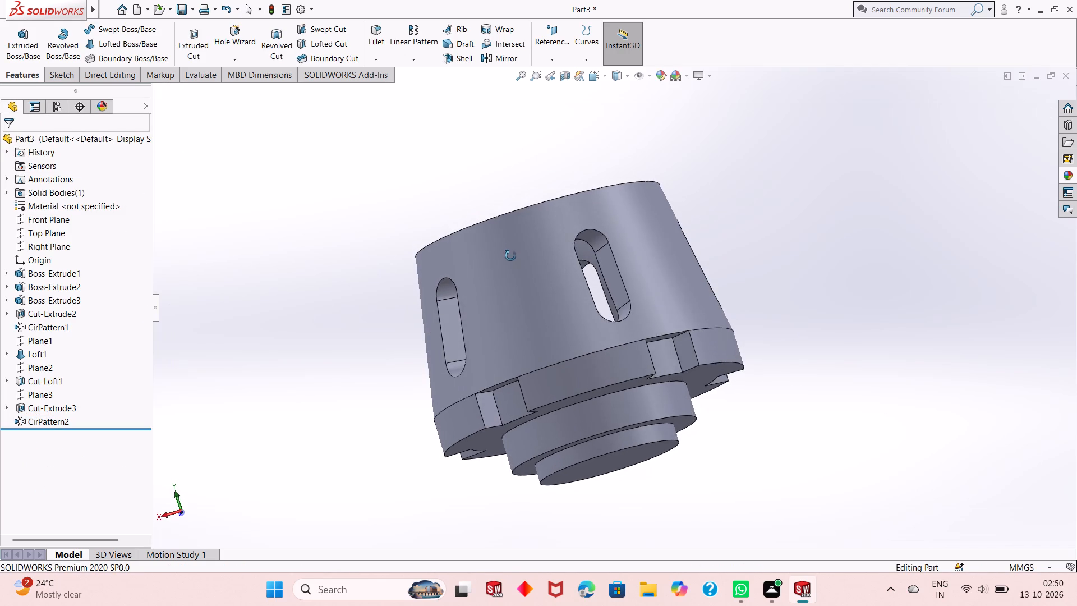
pyautogui.moveTo(510, 256); pyautogui.dragTo(557, 261, button='middle')
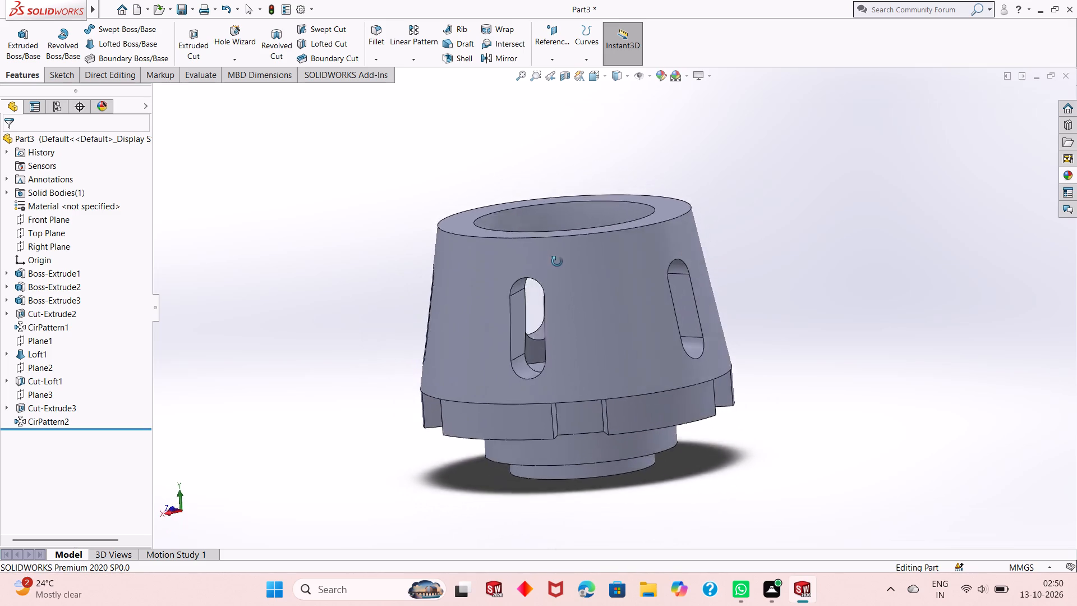
pyautogui.moveTo(557, 261); pyautogui.dragTo(331, 365, button='middle')
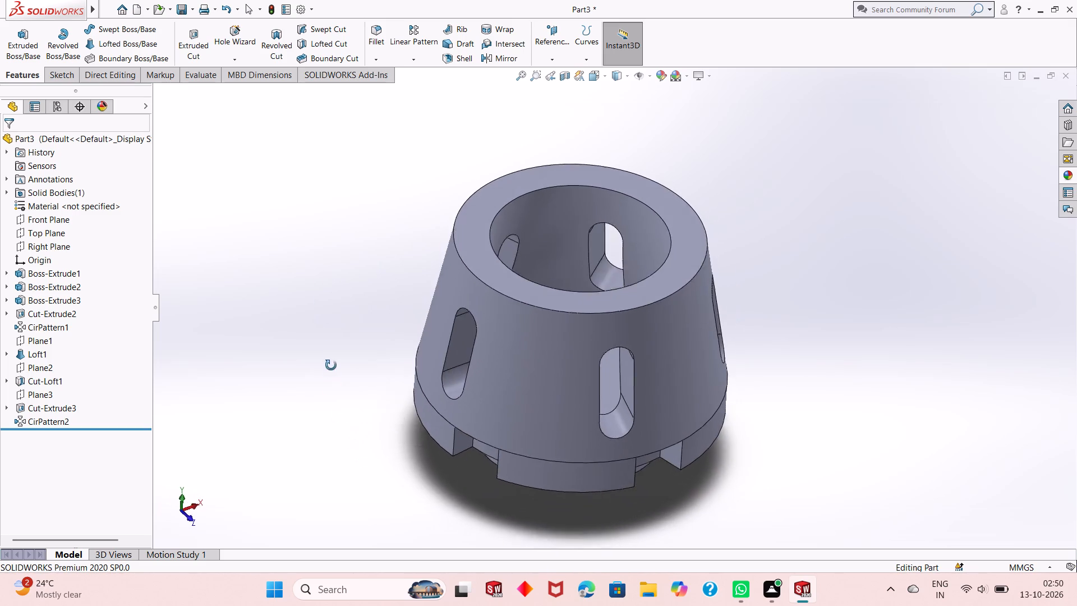
pyautogui.moveTo(331, 365); pyautogui.dragTo(321, 313, button='middle')
pyautogui.scroll(1, 483, 401)
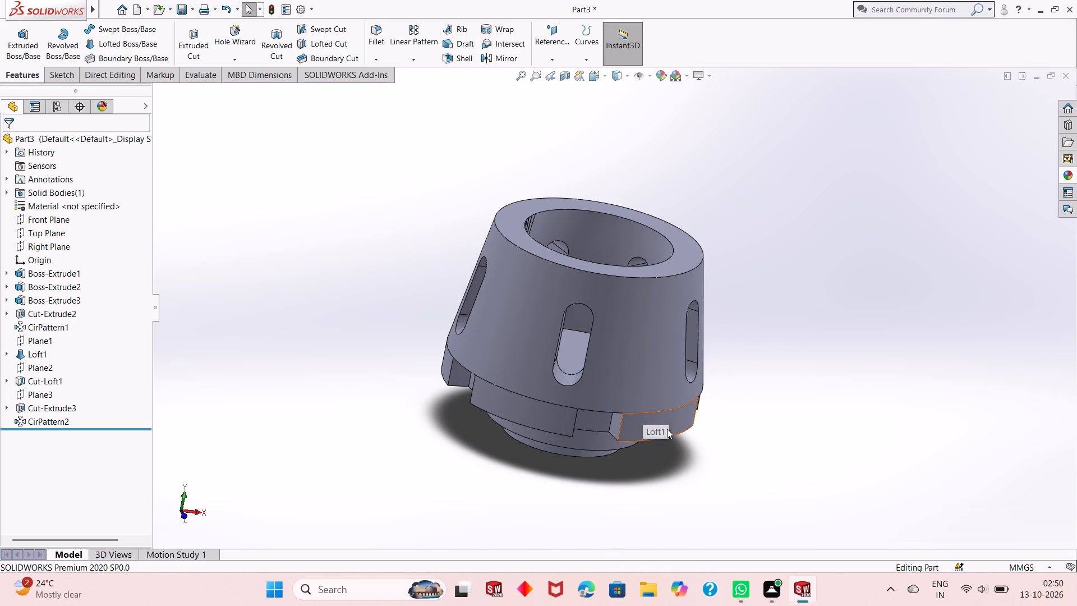
pyautogui.moveTo(750, 443); pyautogui.dragTo(646, 293, button='middle')
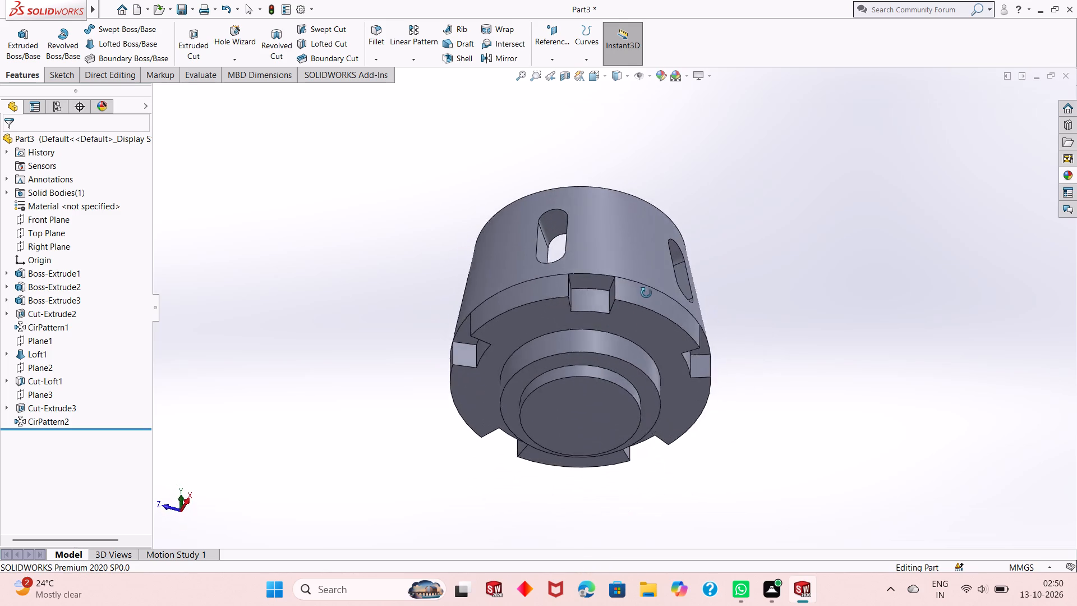
pyautogui.moveTo(646, 293); pyautogui.dragTo(643, 403, button='middle')
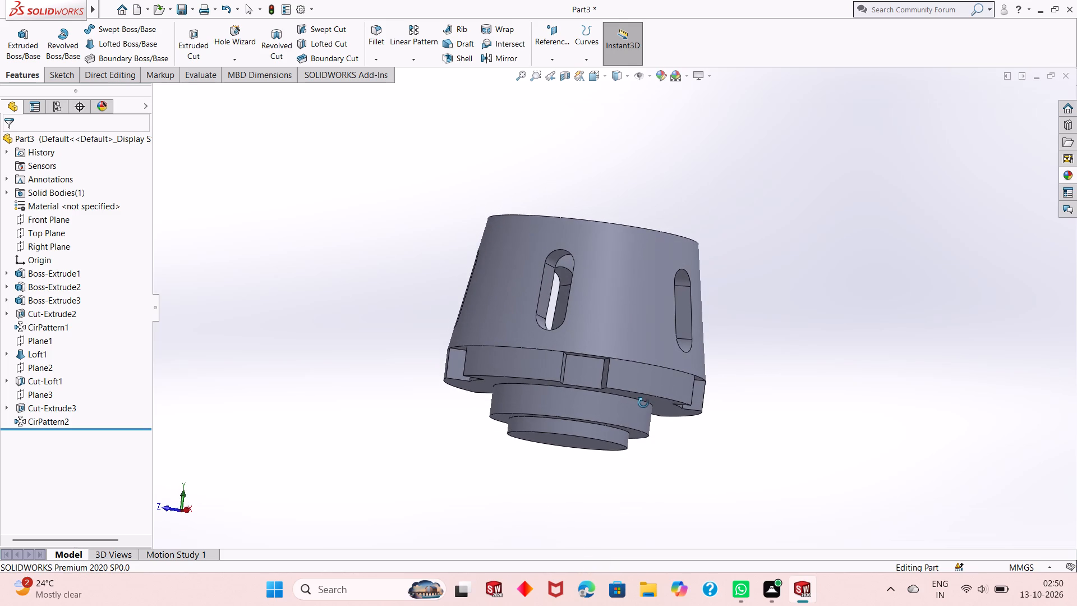
pyautogui.moveTo(643, 403); pyautogui.dragTo(674, 391, button='middle')
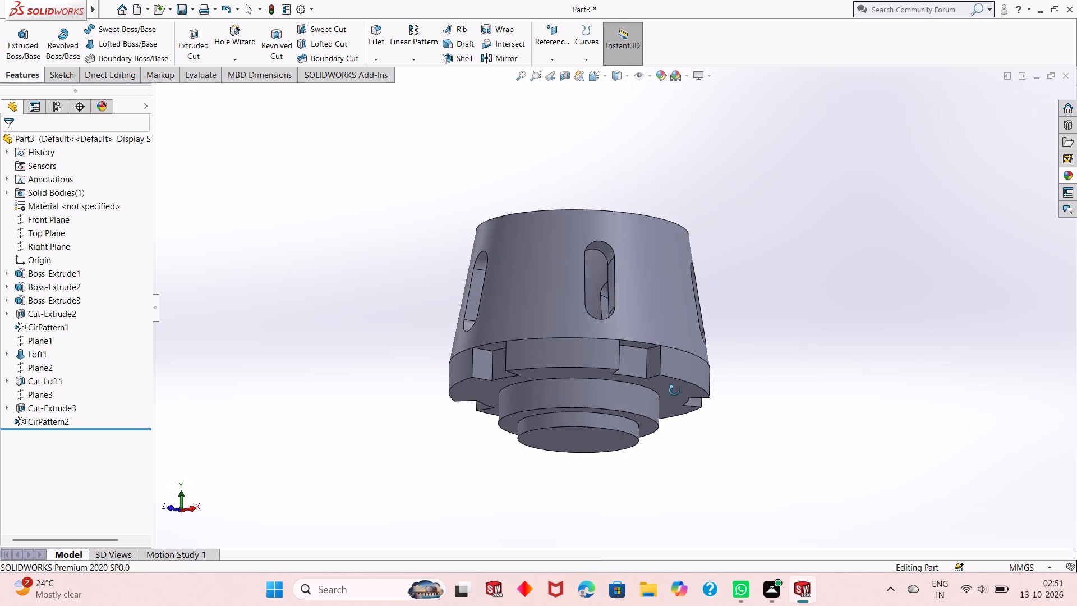
pyautogui.moveTo(674, 391); pyautogui.dragTo(674, 404, button='middle')
pyautogui.scroll(1, 662, 394)
pyautogui.moveTo(644, 319); pyautogui.dragTo(624, 378, button='middle')
pyautogui.scroll(1, 621, 373)
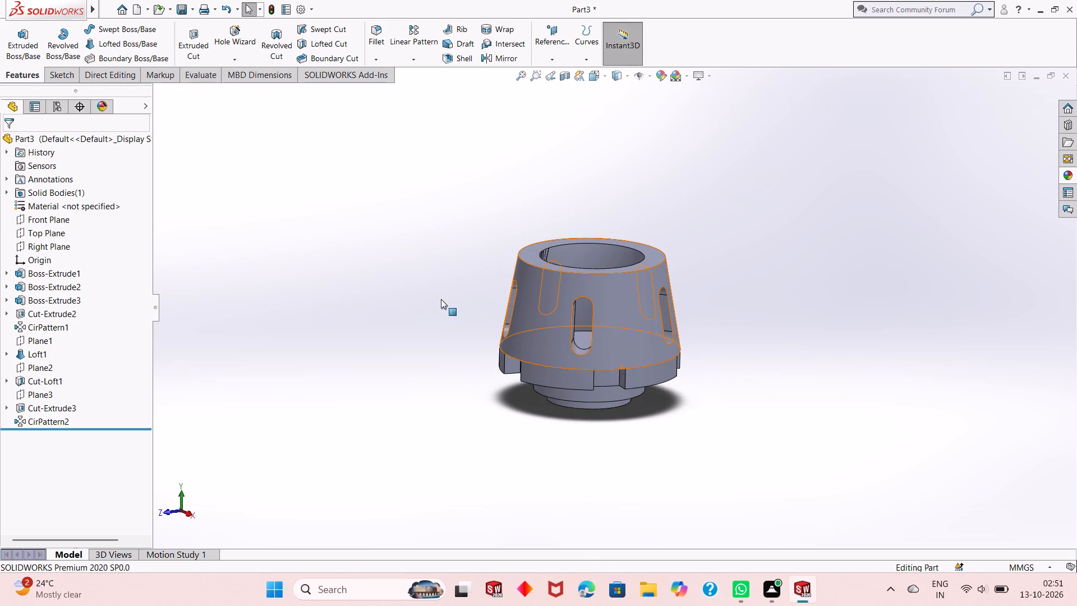
pyautogui.click(647, 181)
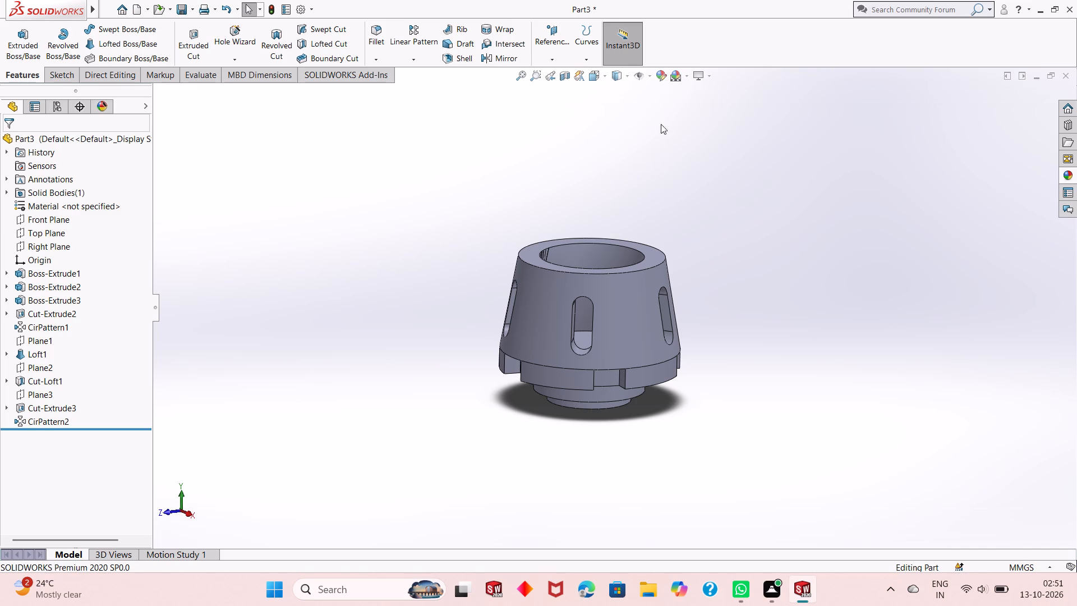
# Apply a crimson red colour with a red value of 234 to the whole part.
pyautogui.click(660, 84)
pyautogui.click(660, 79)
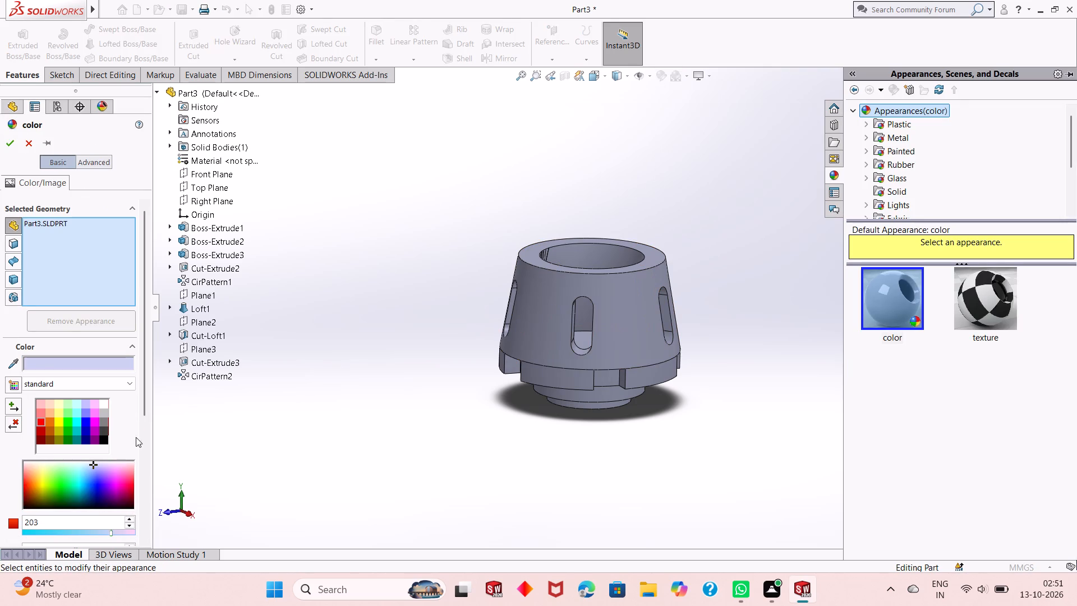
pyautogui.click(126, 480)
pyautogui.click(128, 488)
pyautogui.click(129, 487)
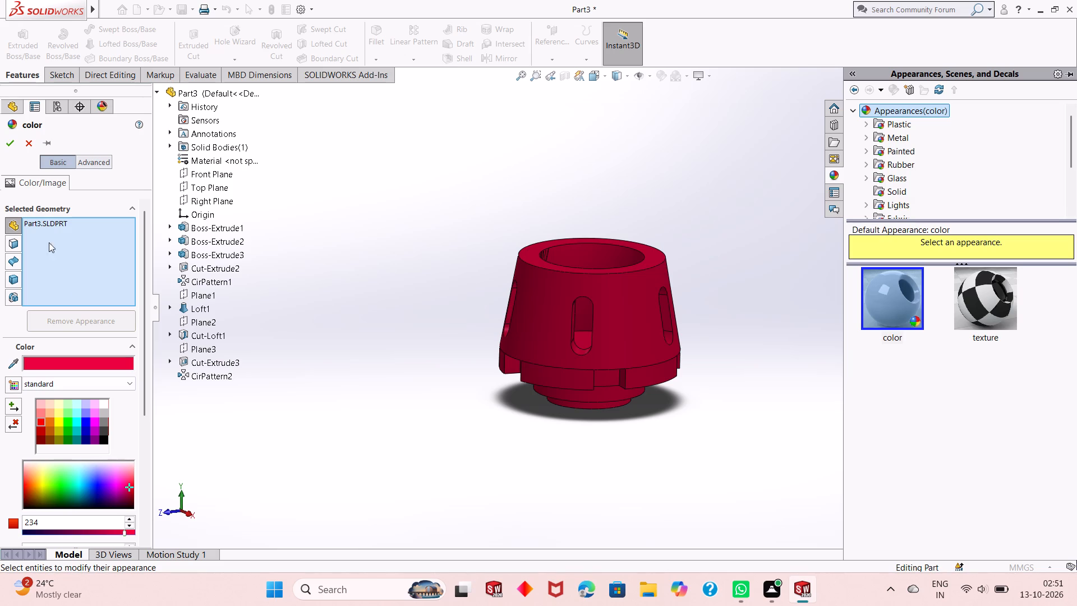
pyautogui.click(12, 139)
# Examine the recoloured part from above and from the side.
pyautogui.scroll(-2, 570, 247)
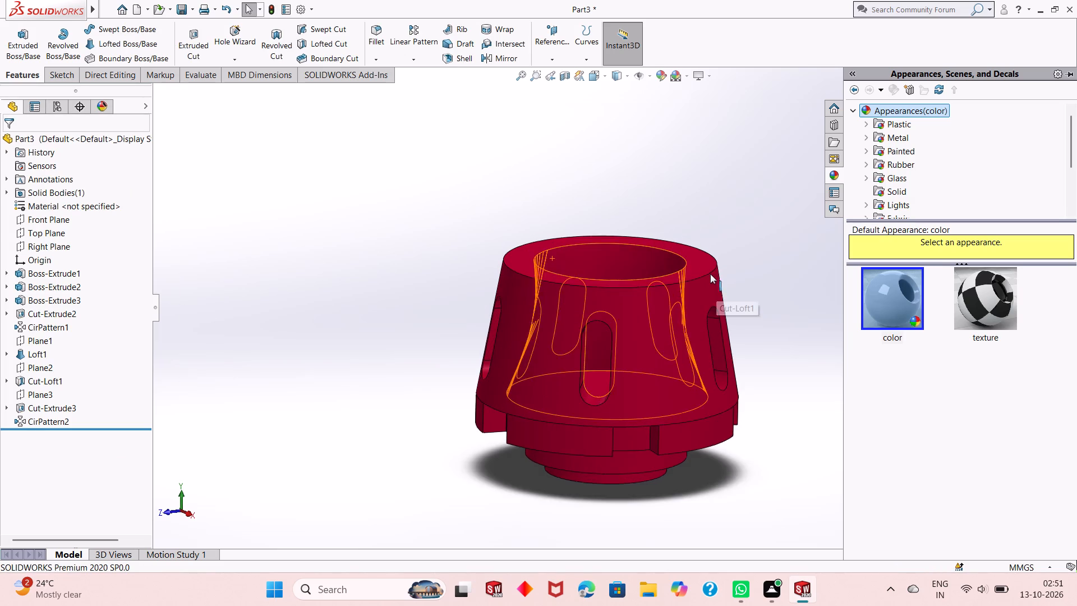
pyautogui.scroll(-2, 703, 273)
pyautogui.scroll(2, 530, 388)
pyautogui.moveTo(751, 296); pyautogui.dragTo(723, 370, button='middle')
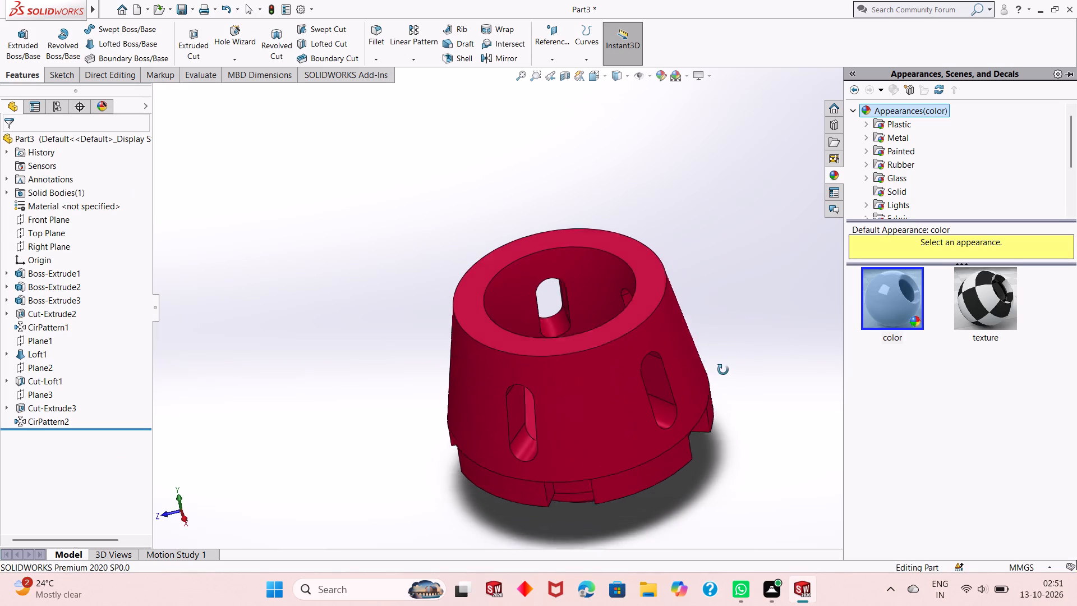
pyautogui.moveTo(723, 370); pyautogui.dragTo(722, 374, button='middle')
pyautogui.scroll(1, 558, 393)
pyautogui.moveTo(572, 405); pyautogui.dragTo(577, 322, button='middle')
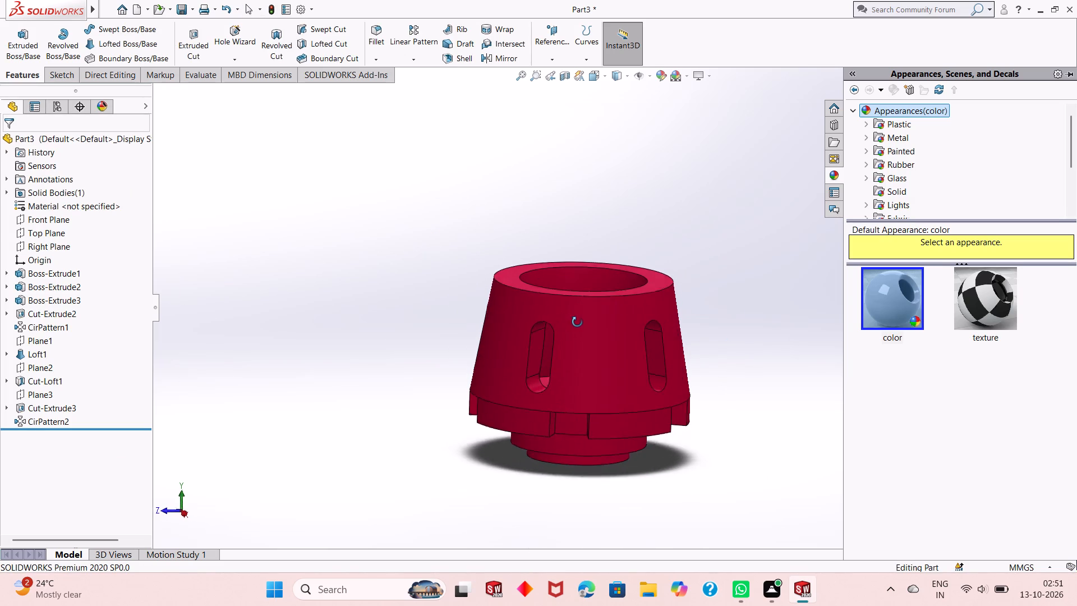
pyautogui.moveTo(577, 322); pyautogui.dragTo(573, 334, button='middle')
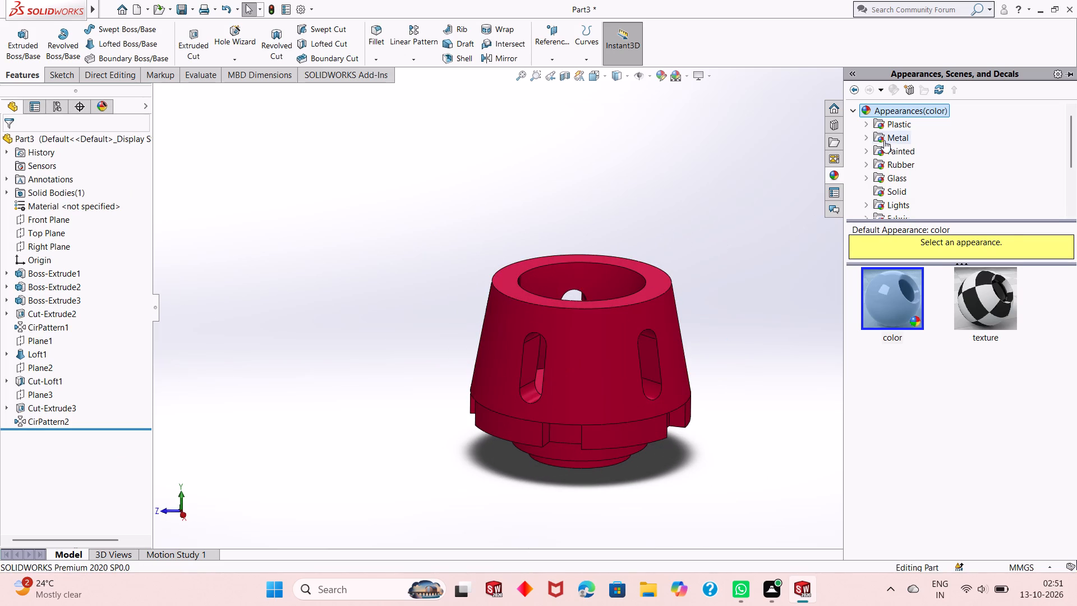
# Apply the polished aluminum metal appearance to the circular pattern feature of the side slots.
pyautogui.click(886, 140)
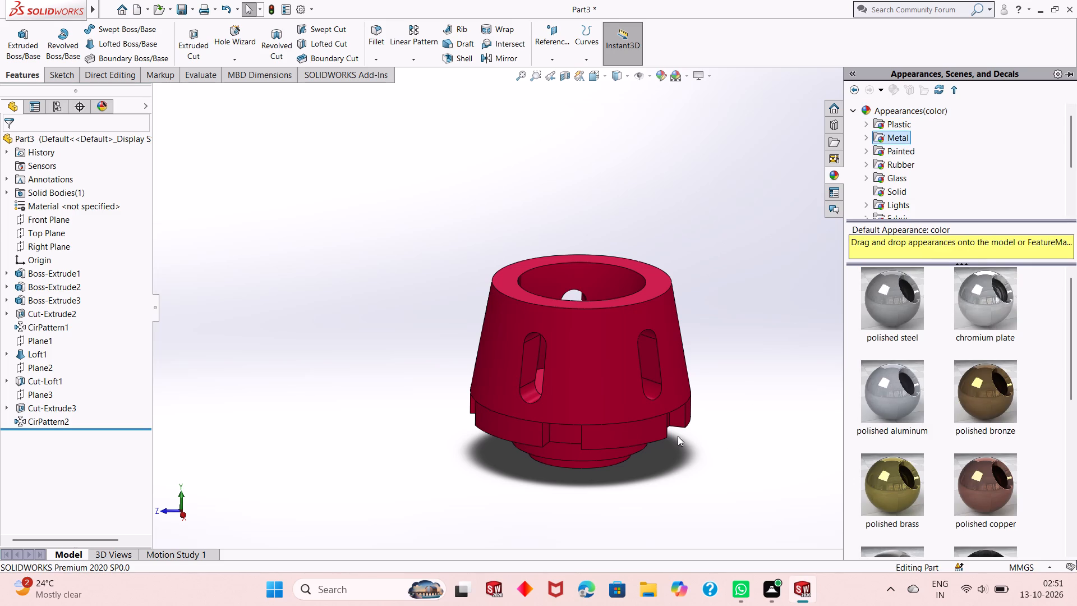
pyautogui.scroll(-1, 615, 398)
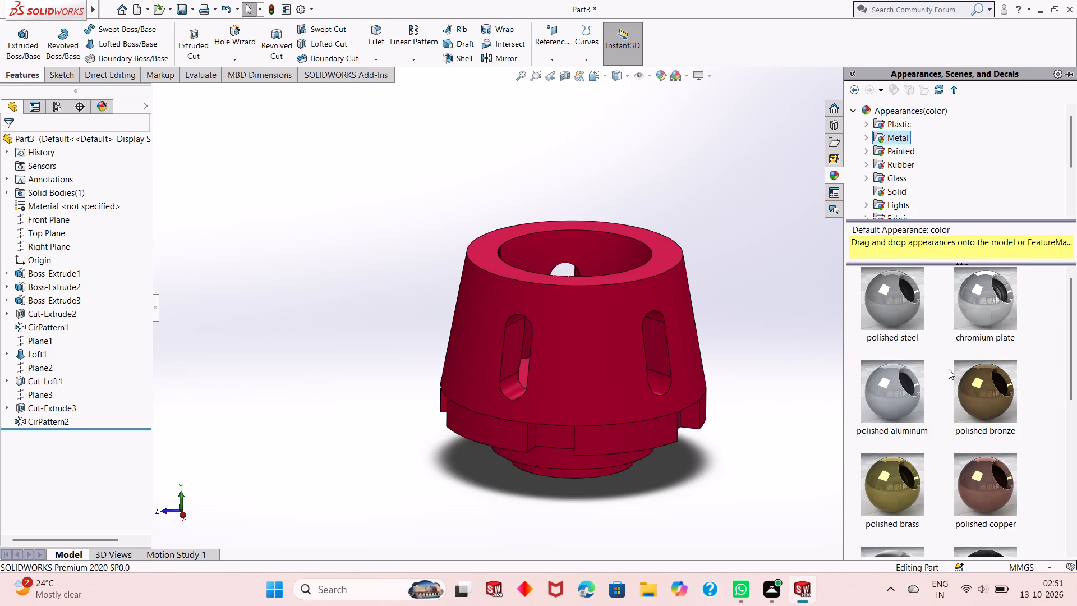
pyautogui.moveTo(900, 387); pyautogui.dragTo(647, 342)
pyautogui.click(659, 341)
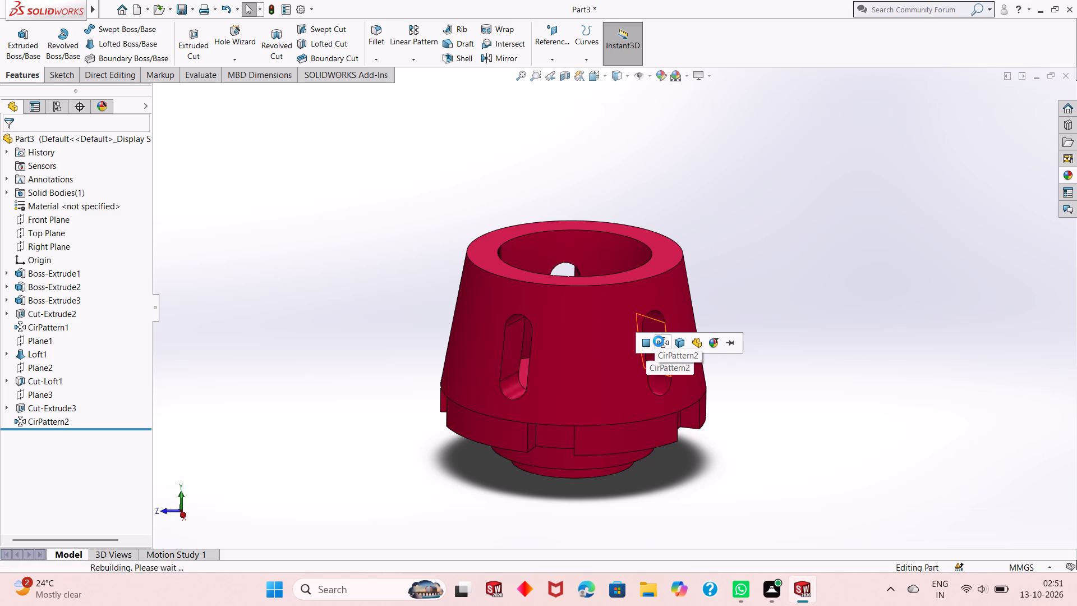
# Apply the polished aluminum appearance to the original side slot's cut feature (Cut-Extrude3).
pyautogui.moveTo(806, 412); pyautogui.dragTo(748, 515, button='middle')
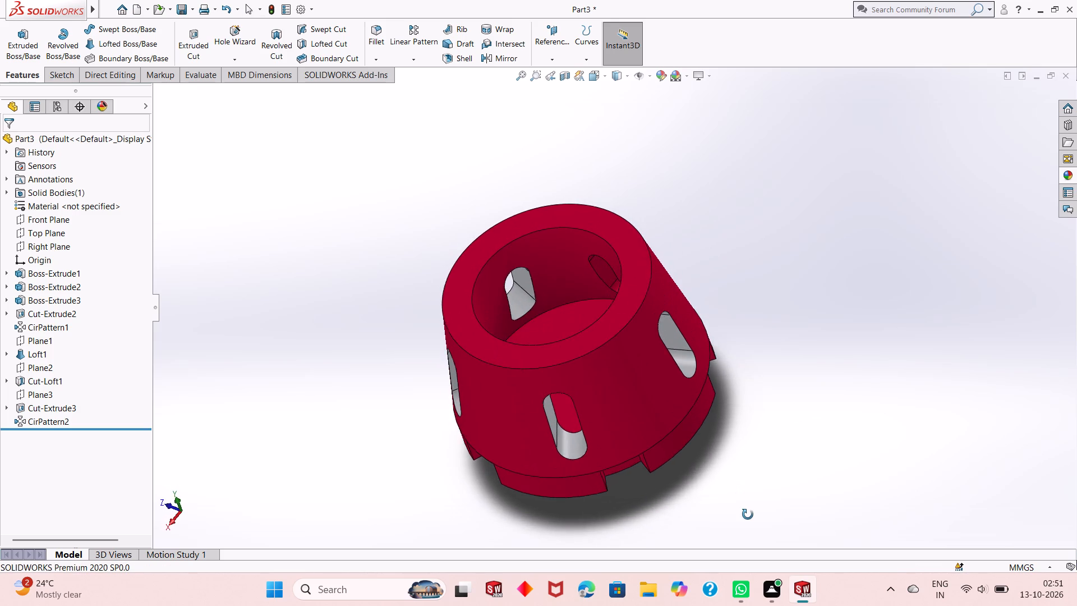
pyautogui.moveTo(748, 515); pyautogui.dragTo(698, 393, button='middle')
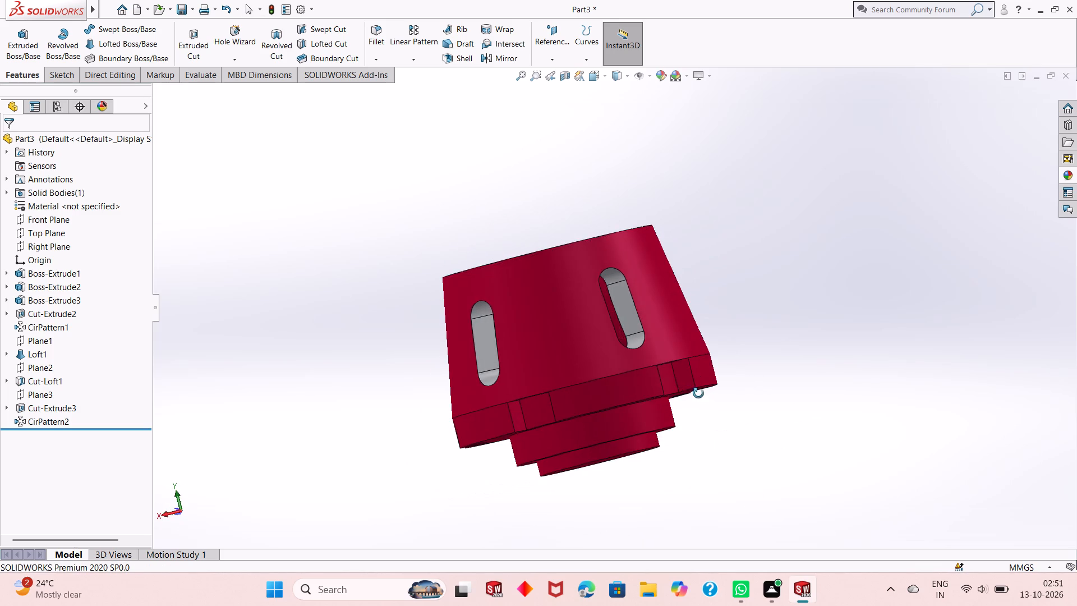
pyautogui.moveTo(698, 393); pyautogui.dragTo(485, 431, button='middle')
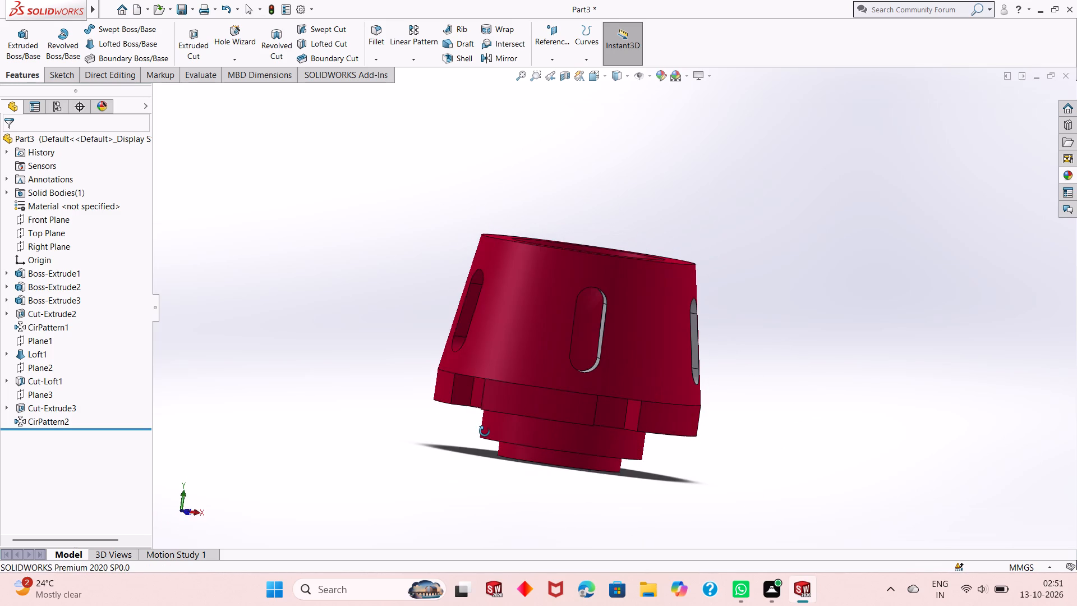
pyautogui.moveTo(485, 431); pyautogui.dragTo(580, 448, button='middle')
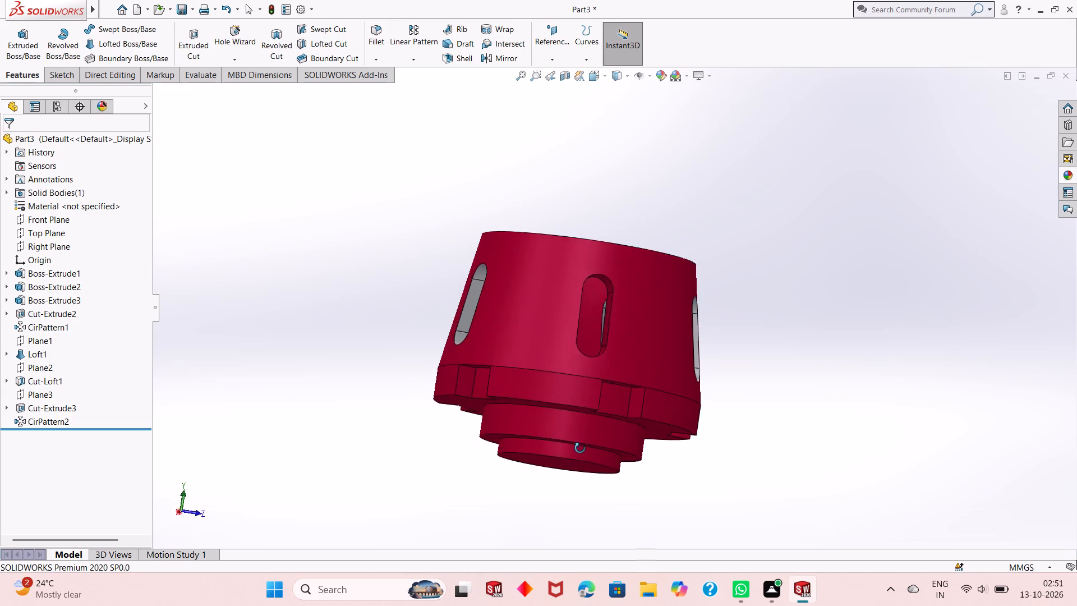
pyautogui.moveTo(580, 448); pyautogui.dragTo(544, 469, button='middle')
pyautogui.scroll(-3, 516, 387)
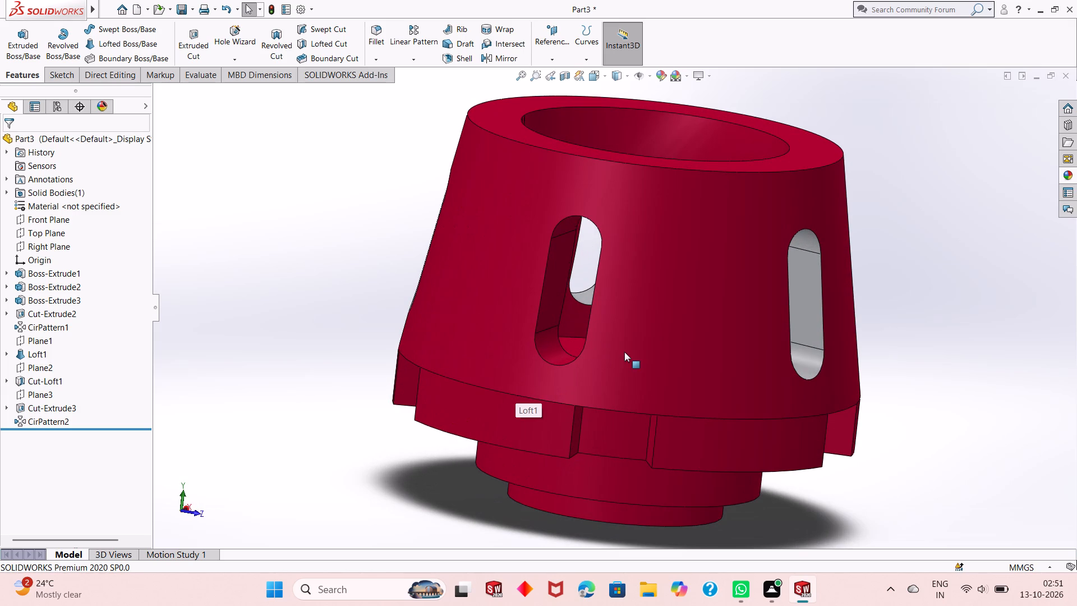
pyautogui.click(1068, 172)
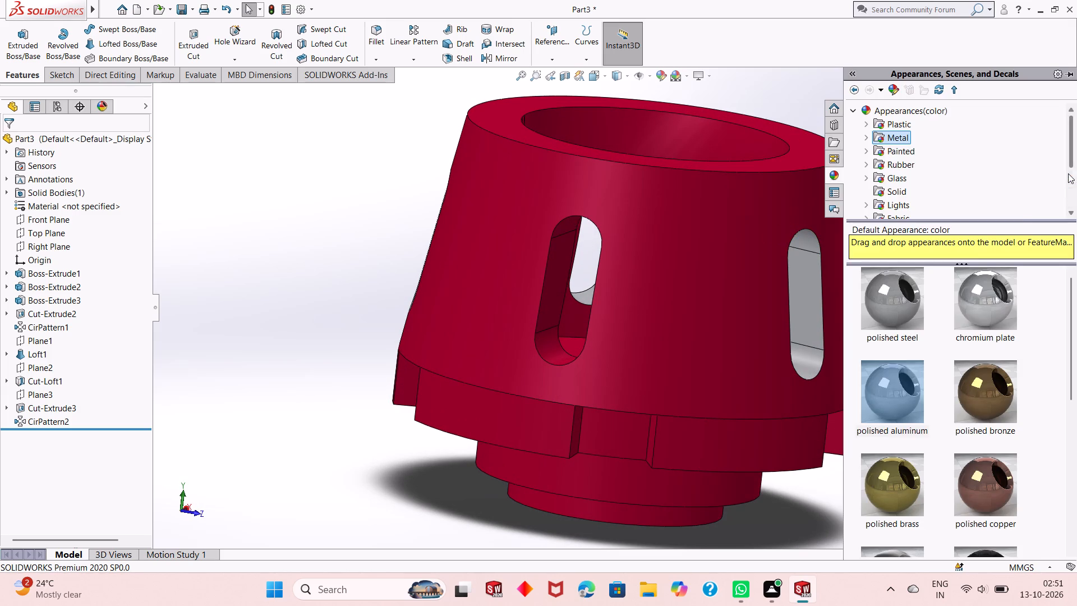
pyautogui.moveTo(890, 393); pyautogui.dragTo(562, 297)
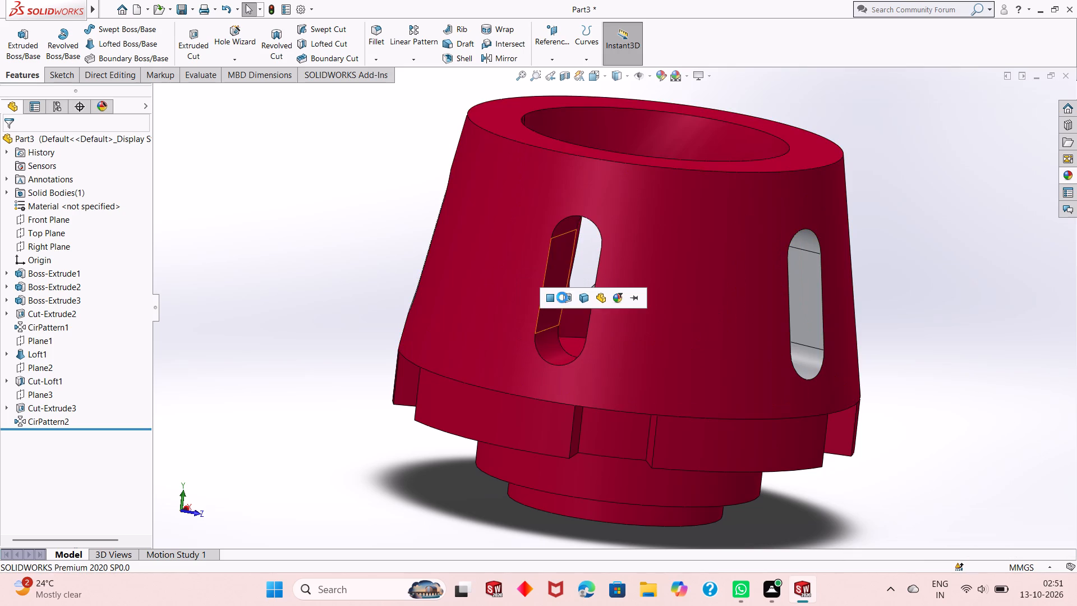
pyautogui.click(562, 297)
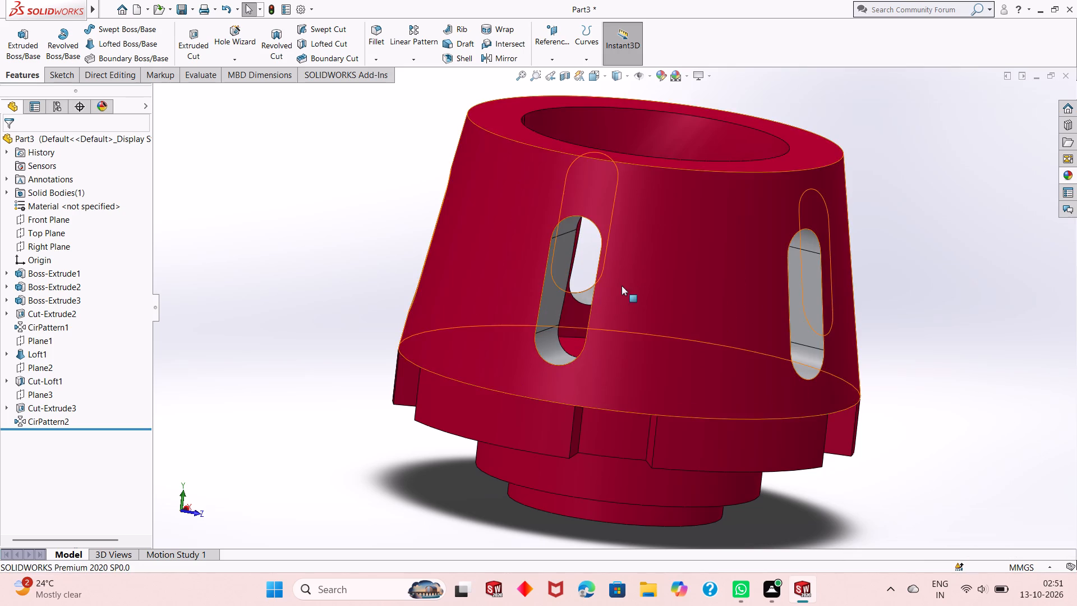
# Apply the polished aluminum appearance to one side-wall face of a patterned notch in the flange.
pyautogui.moveTo(636, 287); pyautogui.dragTo(653, 337, button='middle')
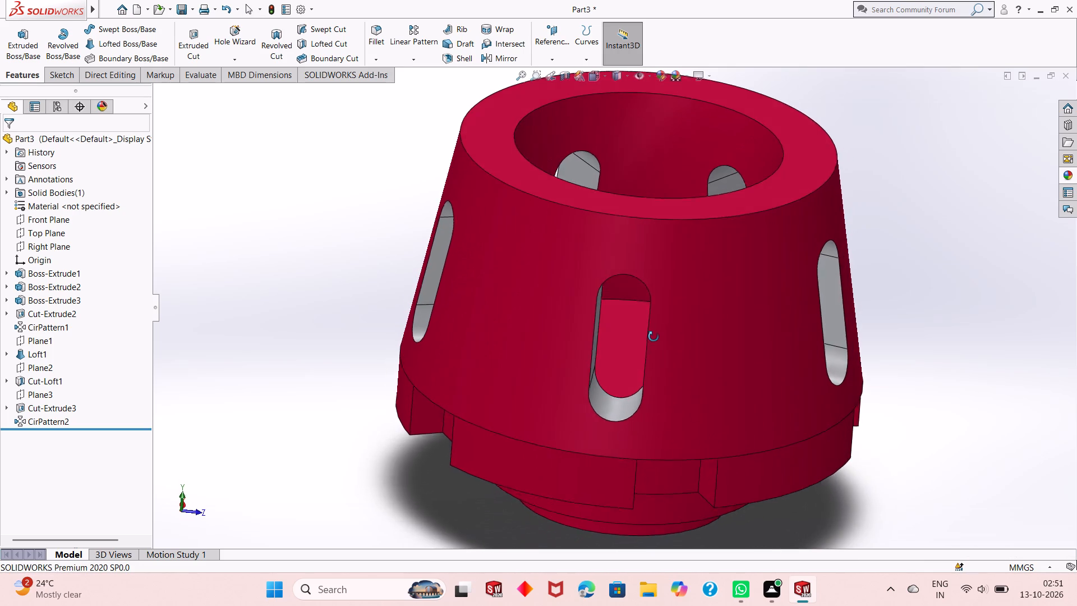
pyautogui.moveTo(653, 337); pyautogui.dragTo(653, 302, button='middle')
pyautogui.scroll(4, 654, 297)
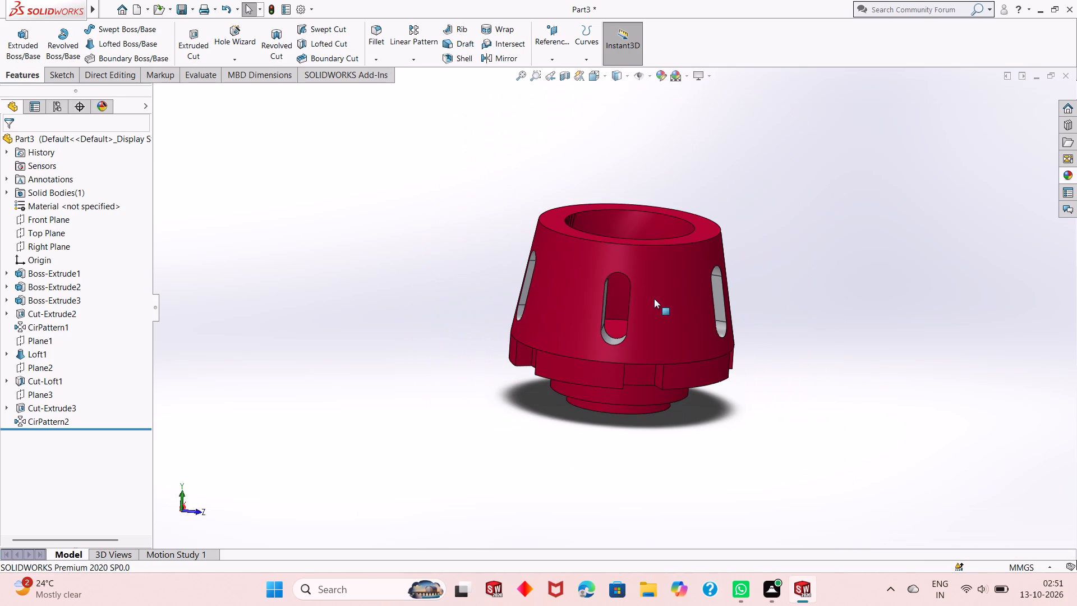
pyautogui.moveTo(663, 389); pyautogui.dragTo(621, 330, button='middle')
pyautogui.scroll(-4, 596, 333)
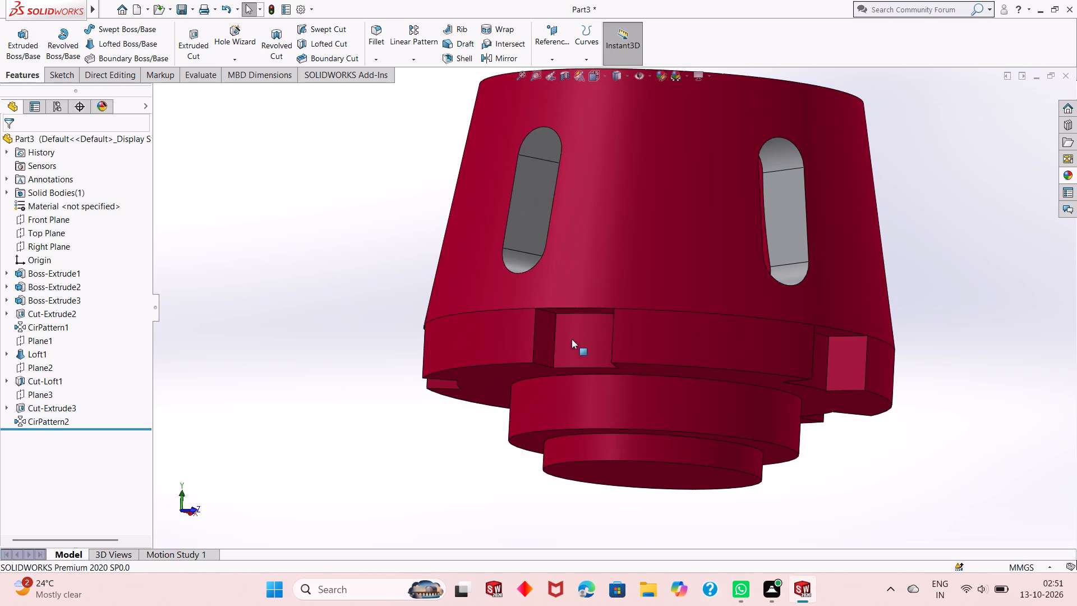
pyautogui.click(1067, 176)
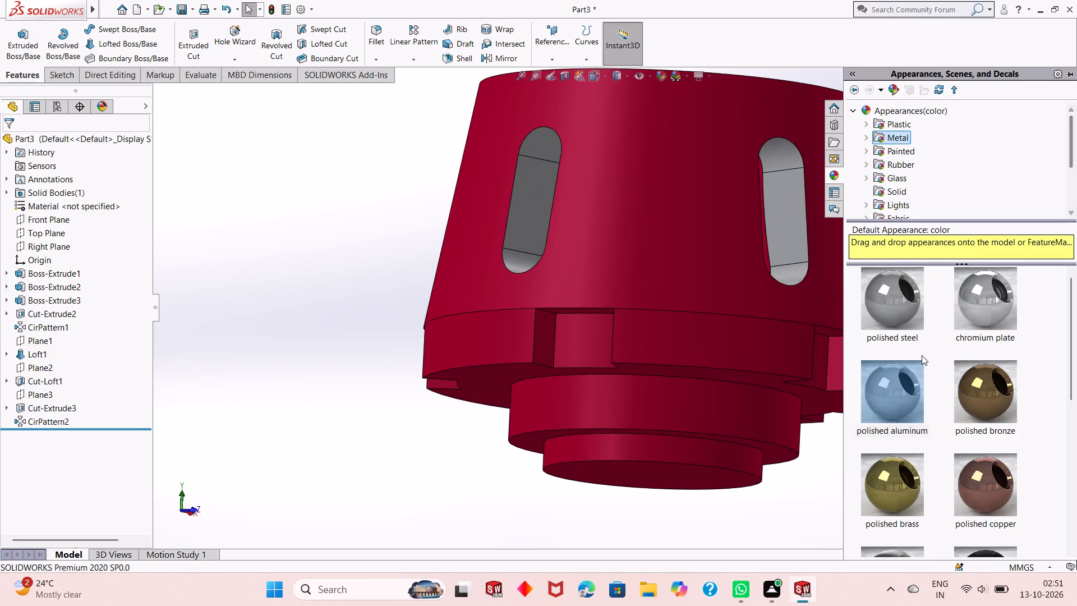
pyautogui.moveTo(909, 384); pyautogui.dragTo(543, 336)
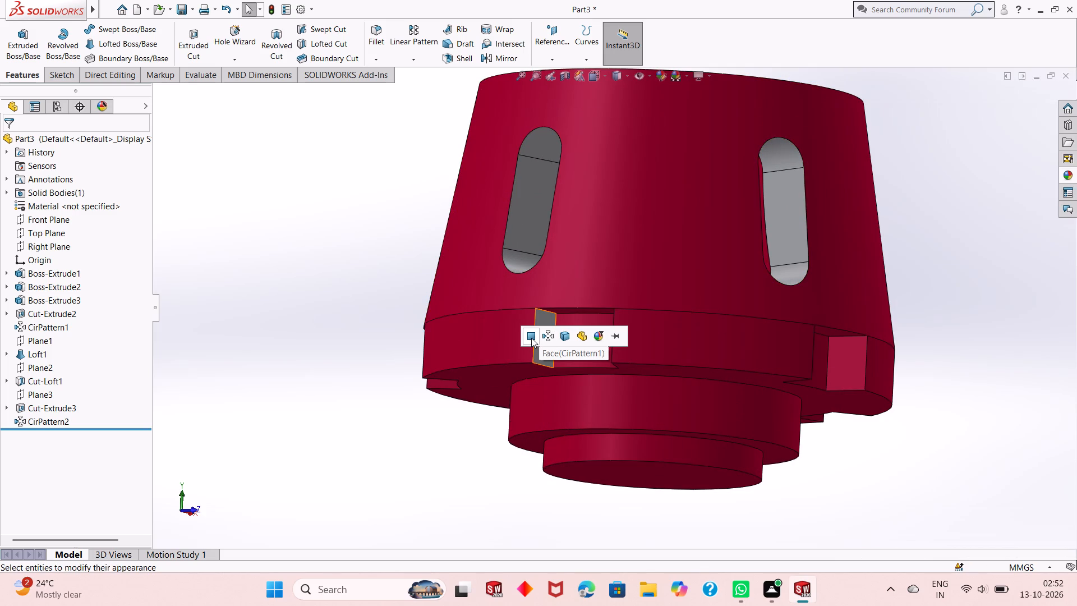
pyautogui.click(531, 338)
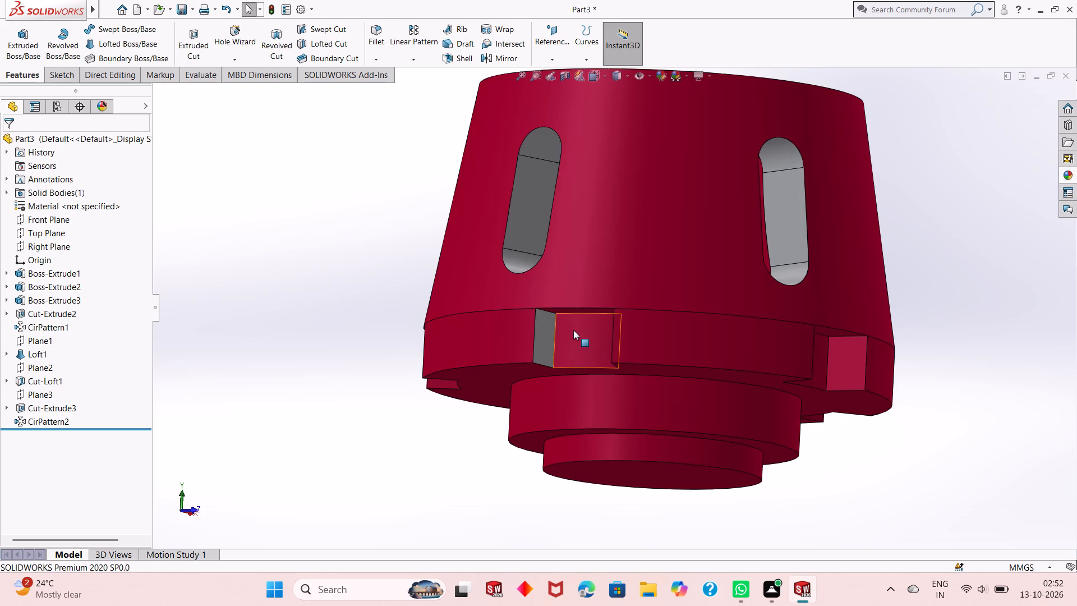
# Apply the polished aluminum appearance to a single exposed face of another notch around the flange.
pyautogui.moveTo(574, 330); pyautogui.dragTo(703, 333, button='middle')
pyautogui.moveTo(789, 329); pyautogui.dragTo(665, 382, button='middle')
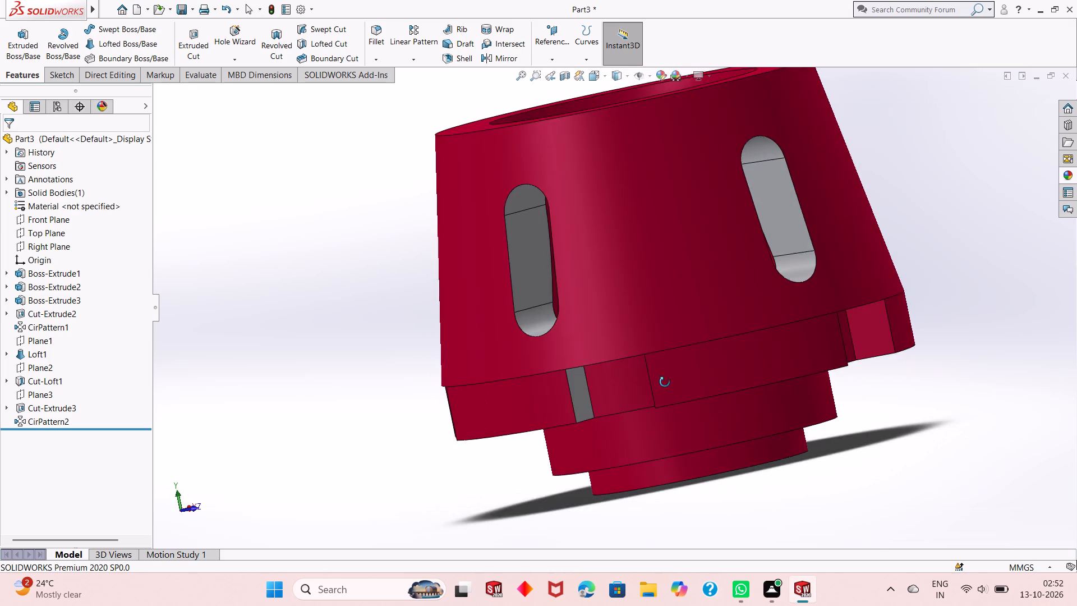
pyautogui.moveTo(665, 382); pyautogui.dragTo(765, 359, button='middle')
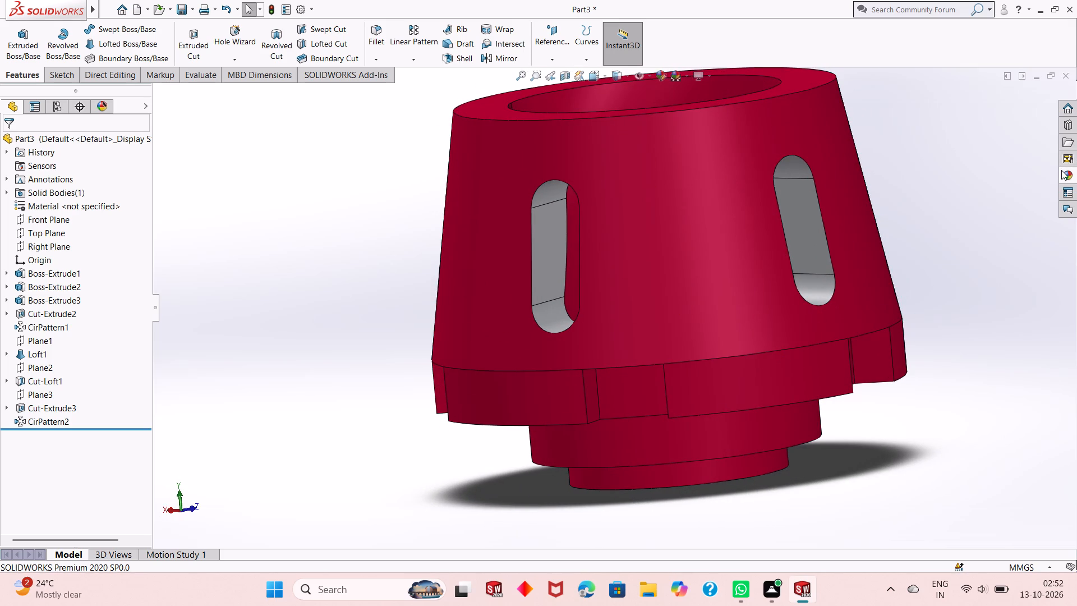
pyautogui.click(1066, 175)
pyautogui.moveTo(898, 383); pyautogui.dragTo(860, 362)
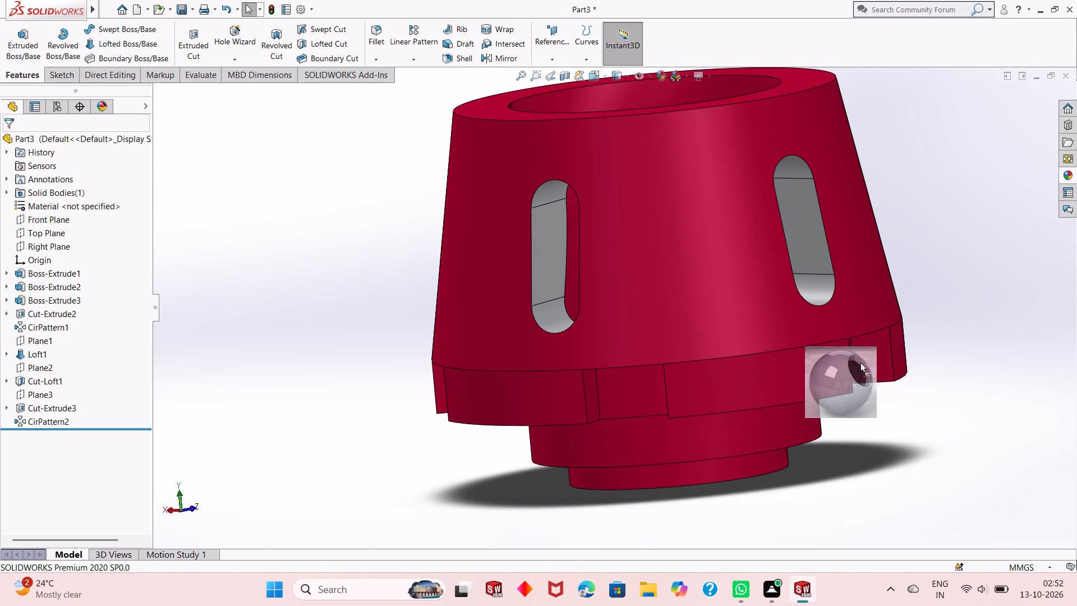
pyautogui.moveTo(860, 362); pyautogui.dragTo(874, 352)
pyautogui.click(875, 351)
# Apply the polished aluminum appearance to both side-wall faces of the original flange notch (Cut-Extrude2).
pyautogui.moveTo(799, 399); pyautogui.dragTo(754, 411, button='middle')
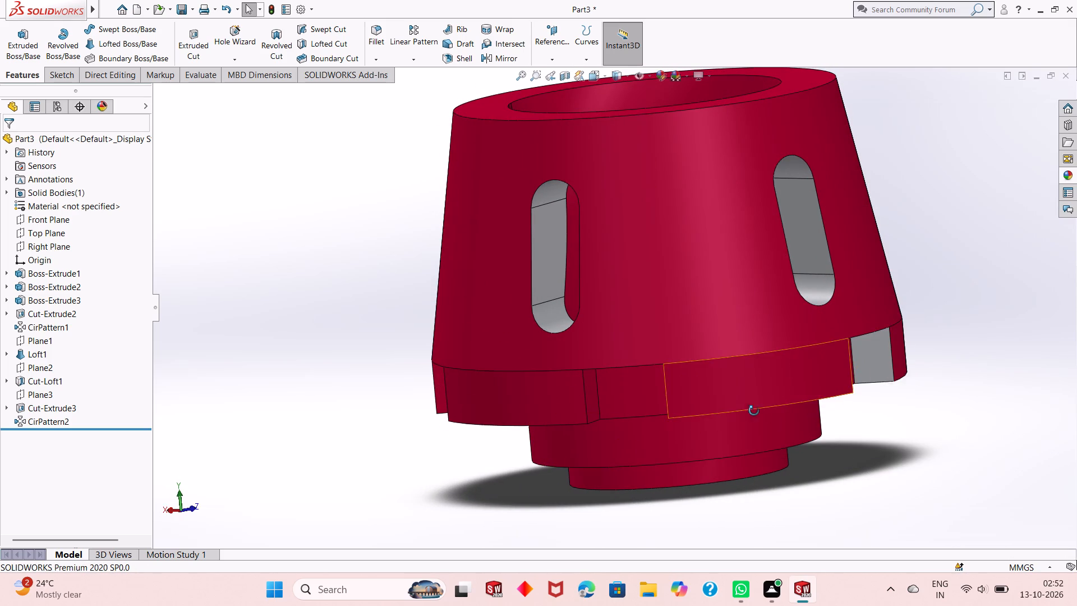
pyautogui.moveTo(754, 411); pyautogui.dragTo(631, 448, button='middle')
pyautogui.click(1070, 178)
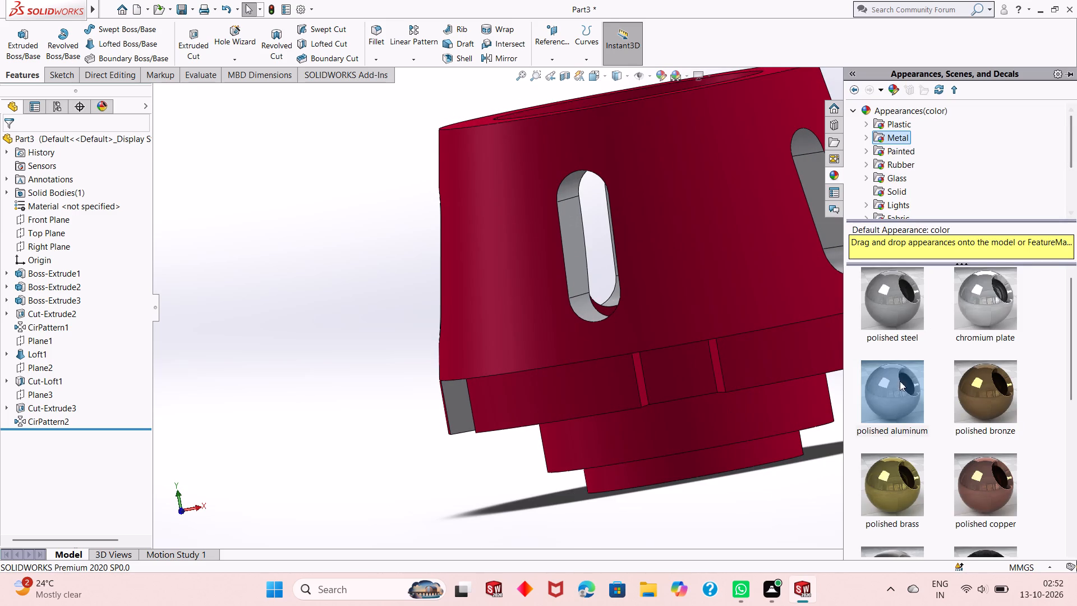
pyautogui.moveTo(897, 388); pyautogui.dragTo(717, 364)
pyautogui.click(717, 364)
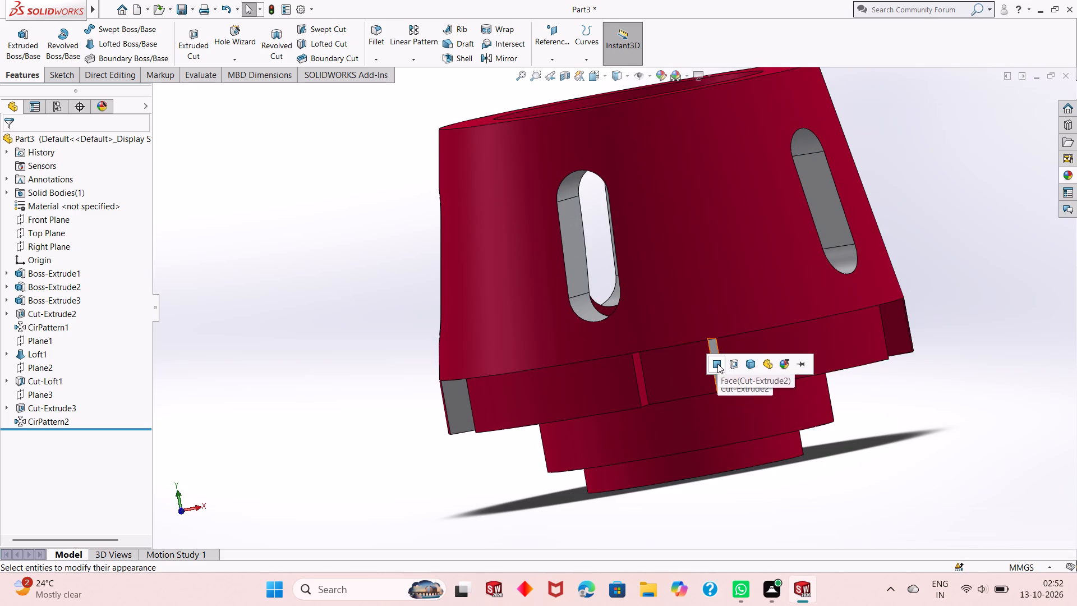
pyautogui.click(1070, 176)
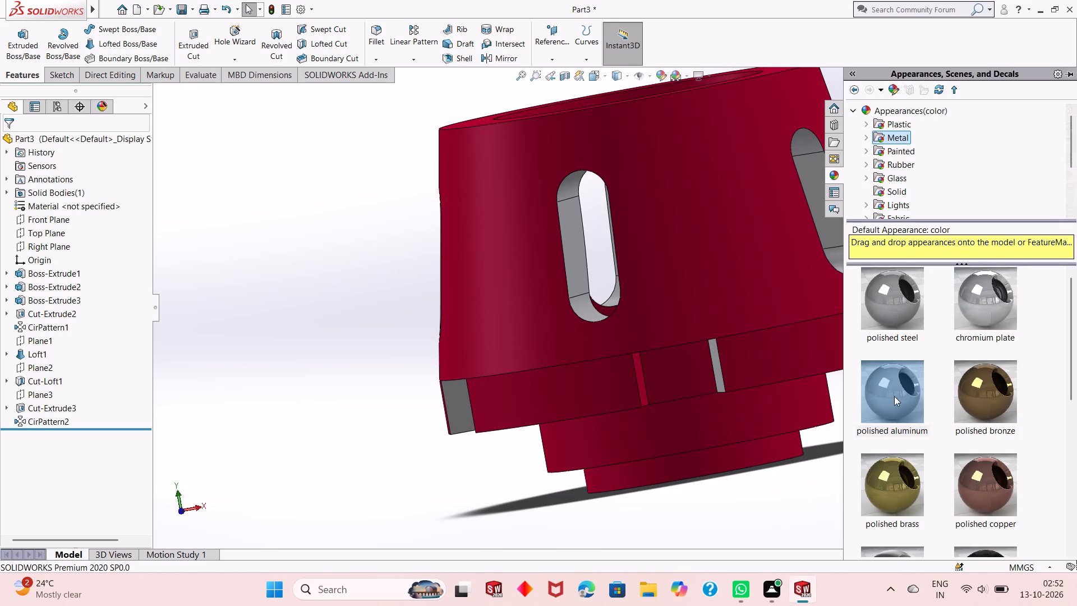
pyautogui.moveTo(894, 396); pyautogui.dragTo(644, 378)
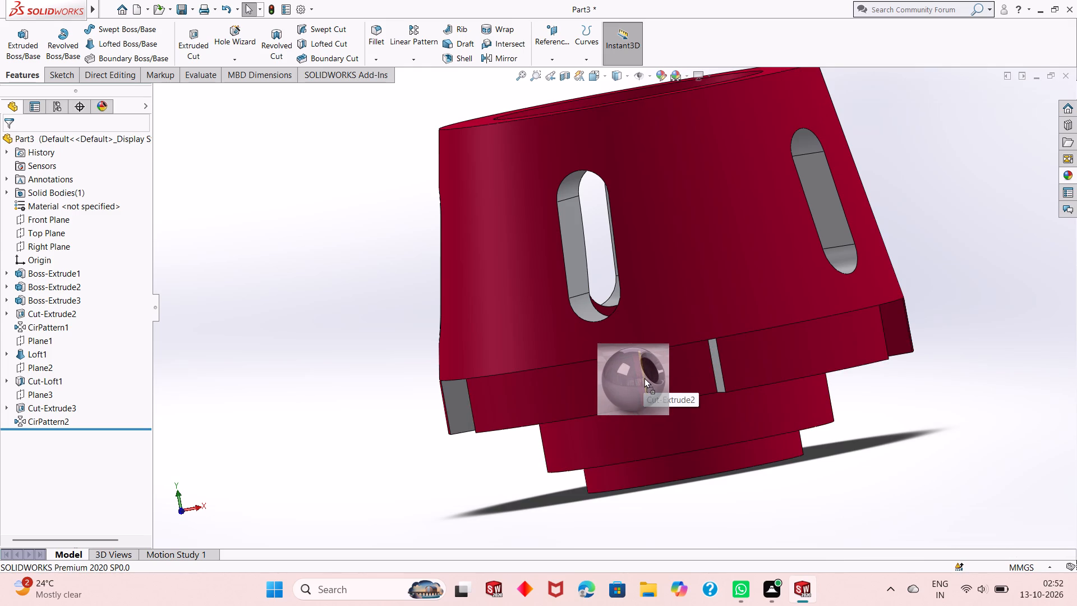
pyautogui.moveTo(644, 378); pyautogui.dragTo(641, 381)
pyautogui.click(641, 382)
# Apply the polished aluminum appearance to both side-wall faces of an uncoloured patterned flange notch.
pyautogui.moveTo(954, 324); pyautogui.dragTo(938, 338, button='middle')
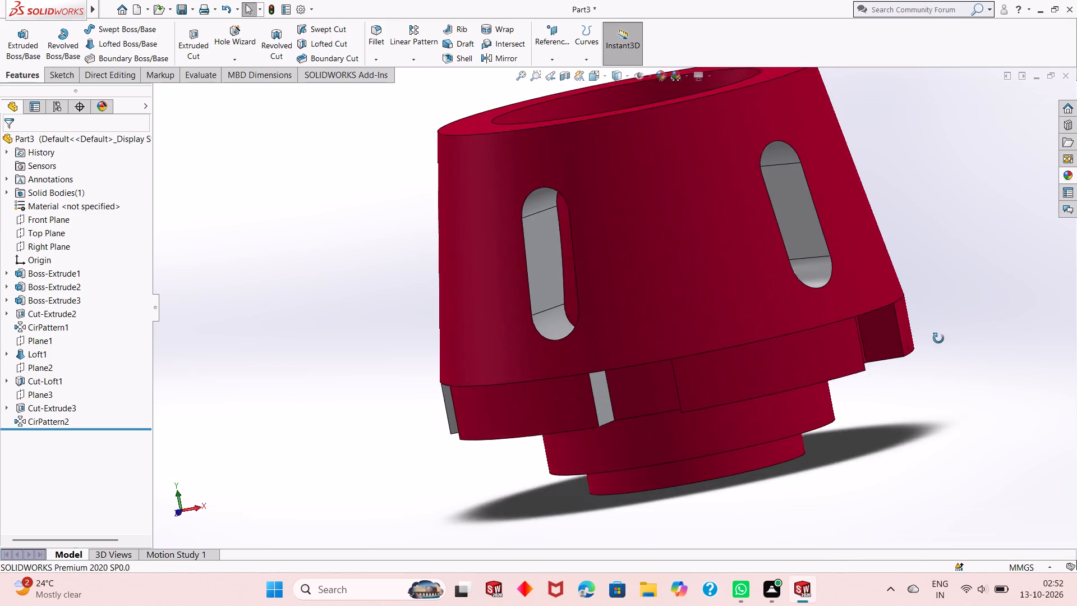
pyautogui.moveTo(938, 338); pyautogui.dragTo(870, 369, button='middle')
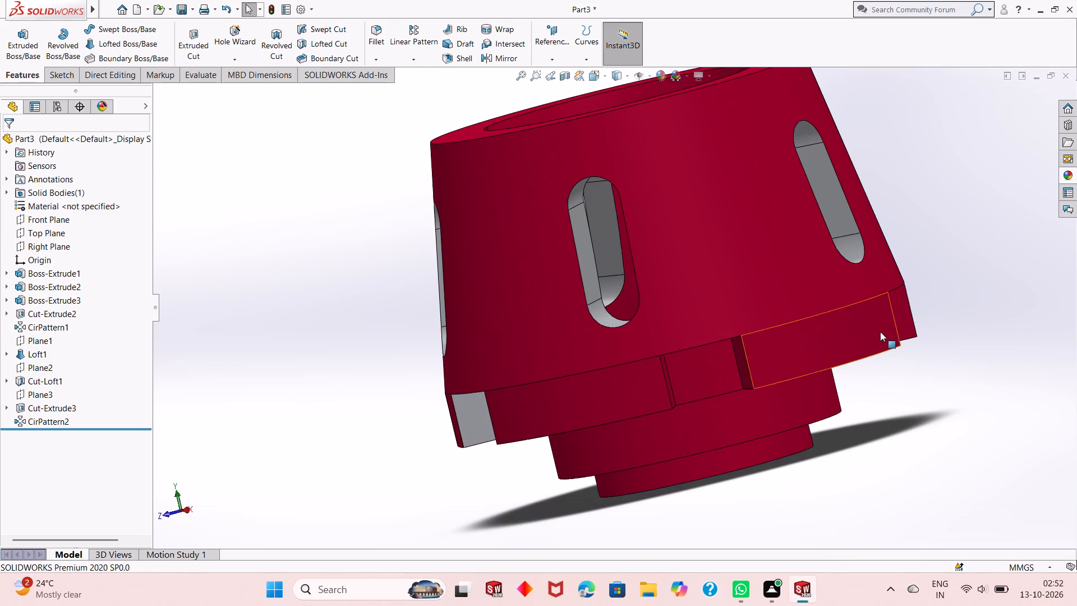
pyautogui.click(1061, 176)
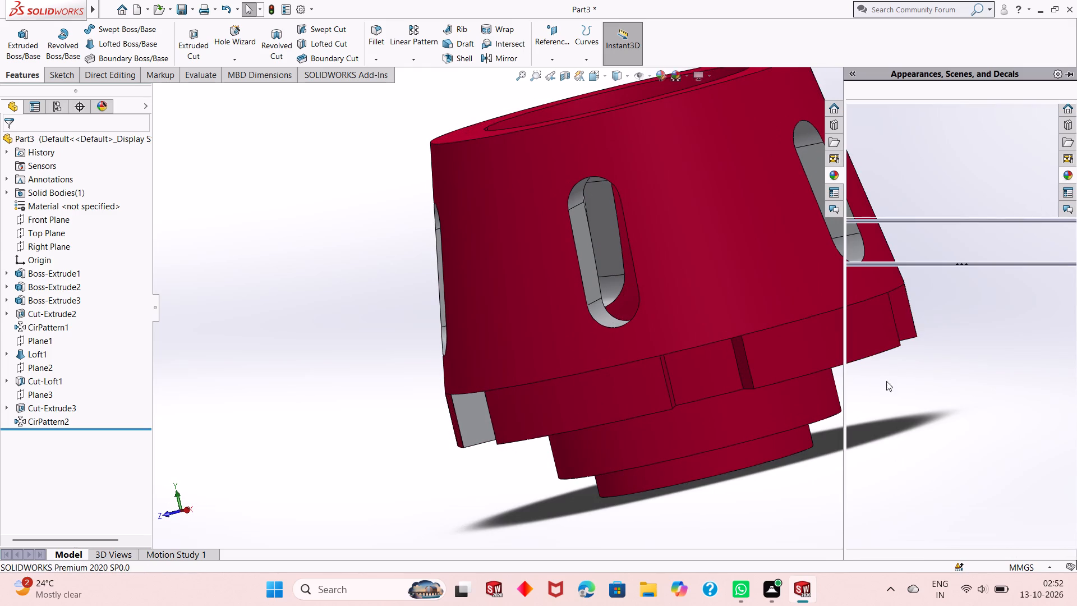
pyautogui.moveTo(885, 396); pyautogui.dragTo(744, 364)
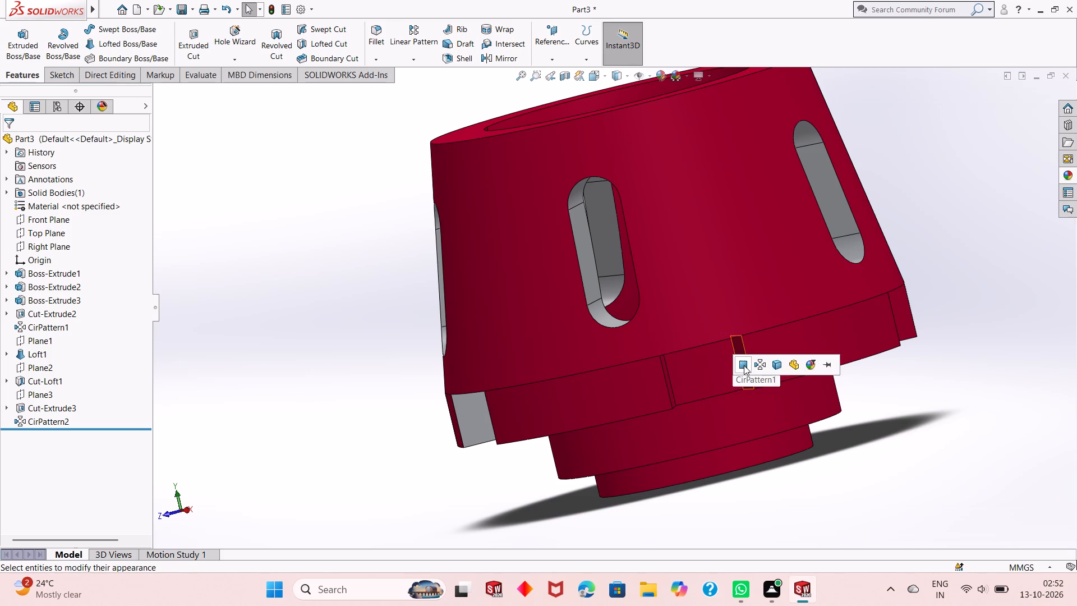
pyautogui.click(744, 365)
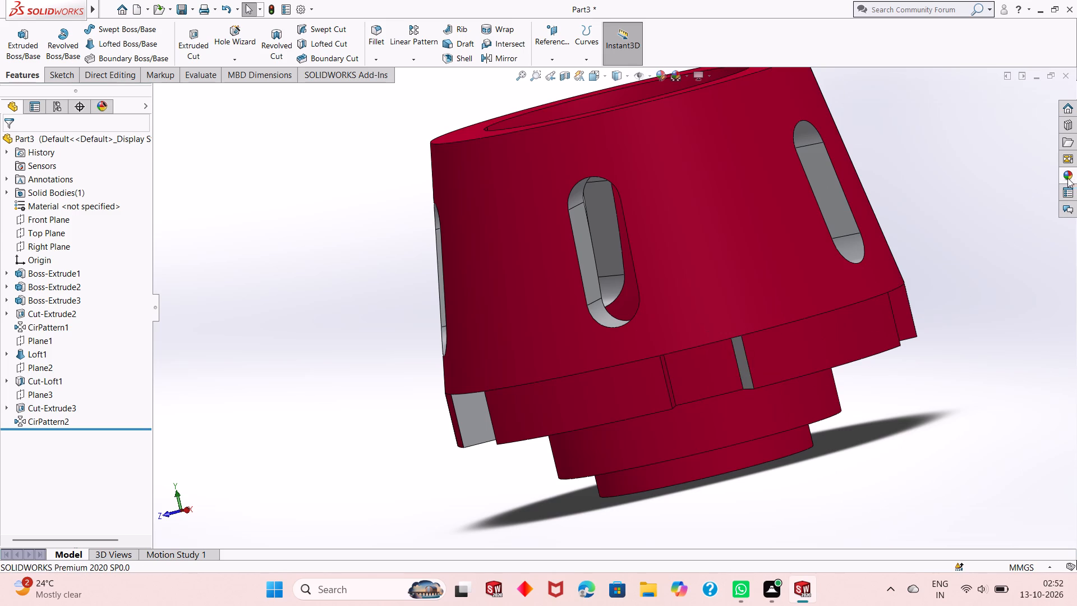
pyautogui.click(1071, 177)
pyautogui.moveTo(888, 405); pyautogui.dragTo(687, 395)
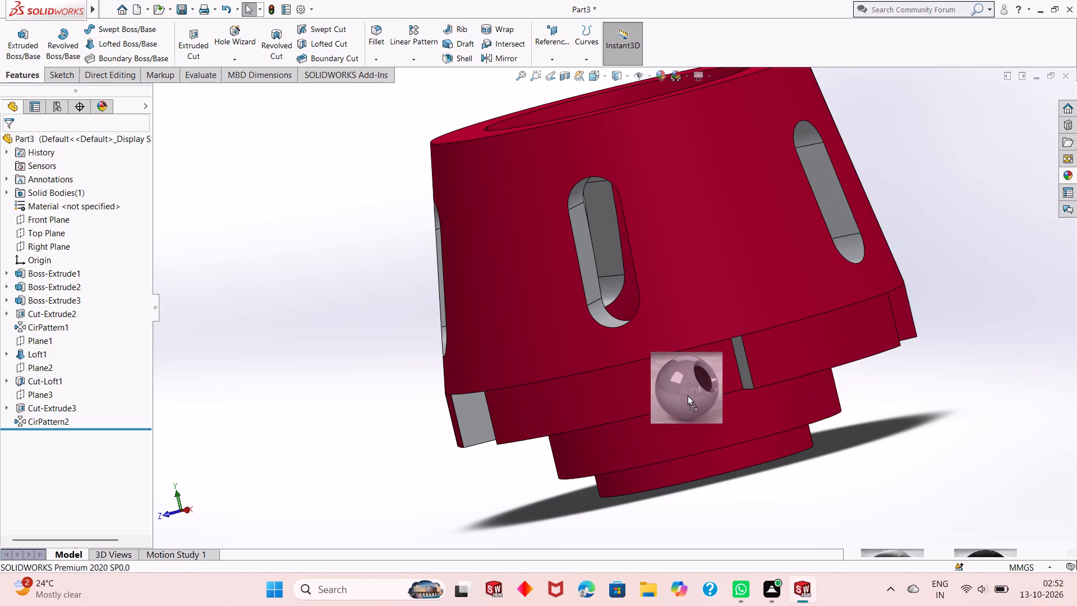
pyautogui.moveTo(687, 395); pyautogui.dragTo(671, 394)
pyautogui.click(671, 394)
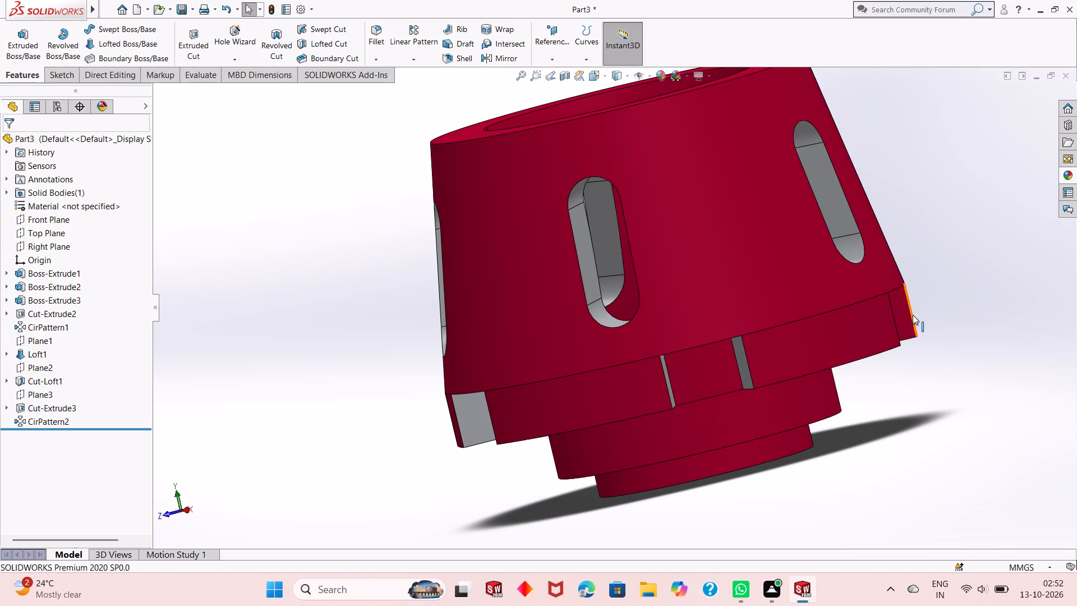
# Apply the polished aluminum appearance to both side-wall faces of an uncoloured CirPattern1 notch in the flange.
pyautogui.moveTo(914, 315); pyautogui.dragTo(826, 399, button='middle')
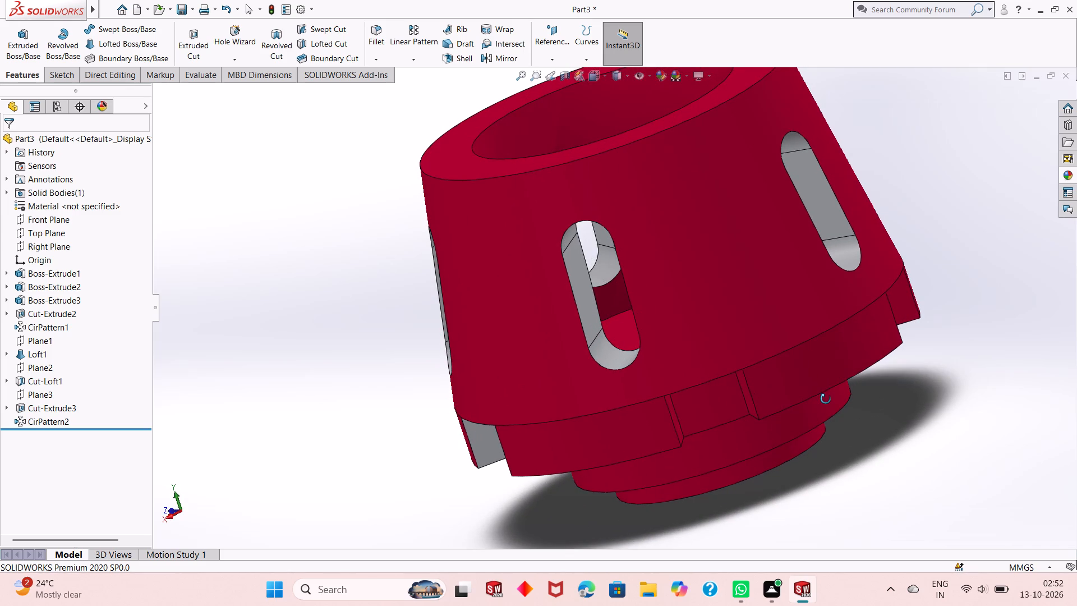
pyautogui.moveTo(826, 399); pyautogui.dragTo(825, 400, button='middle')
pyautogui.click(1065, 179)
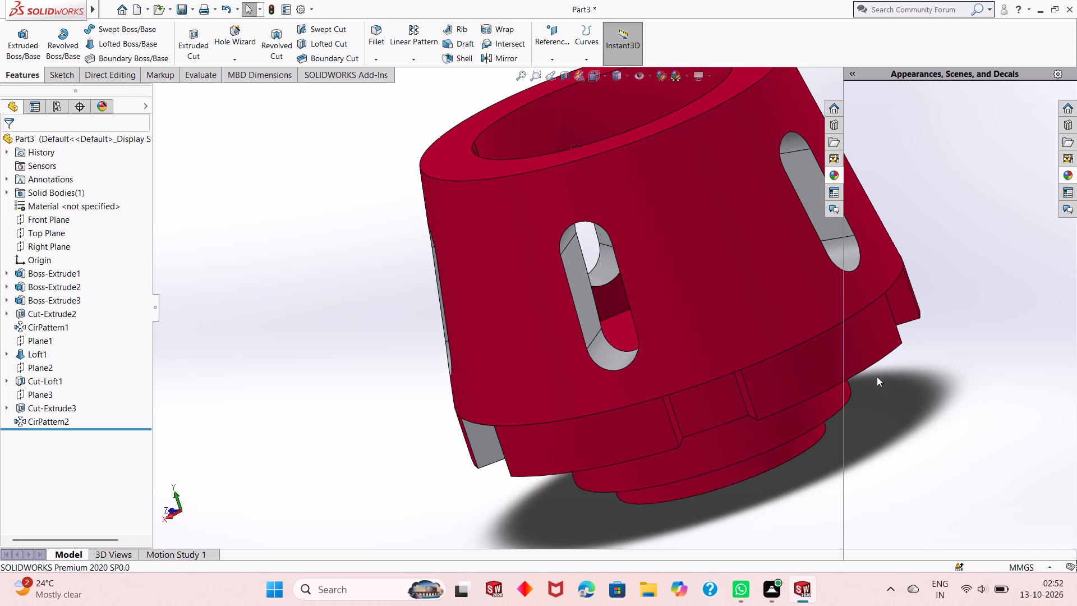
pyautogui.moveTo(889, 389); pyautogui.dragTo(748, 404)
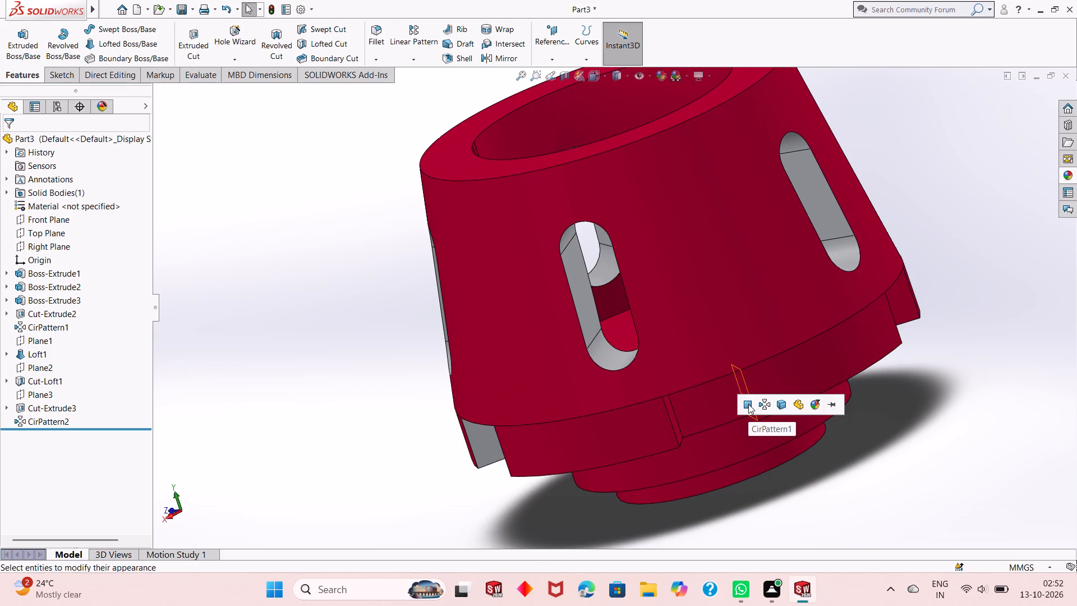
pyautogui.click(748, 404)
pyautogui.click(1063, 170)
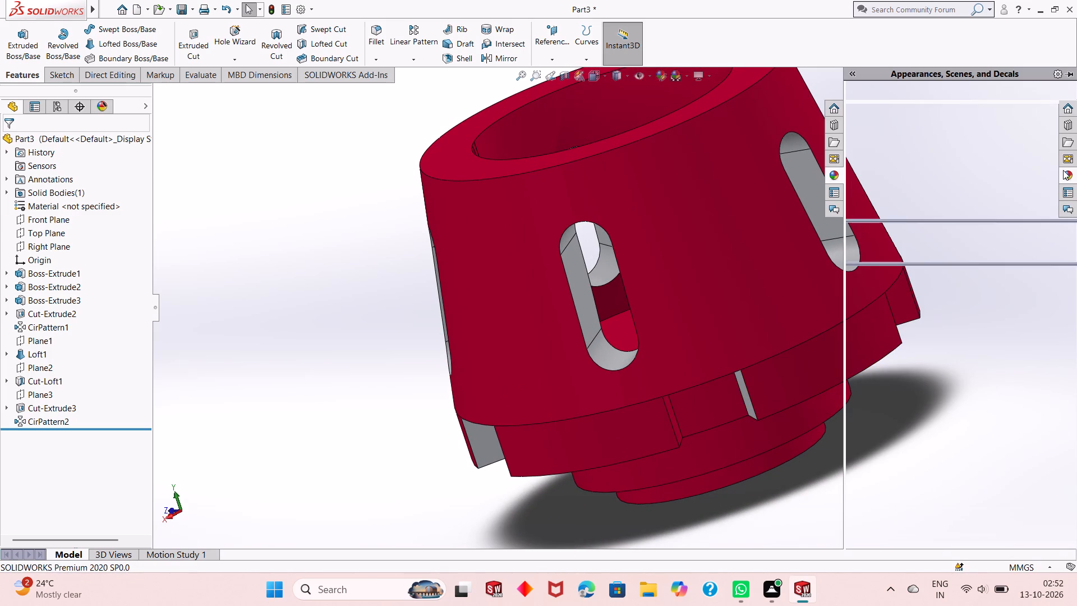
pyautogui.moveTo(897, 393); pyautogui.dragTo(676, 417)
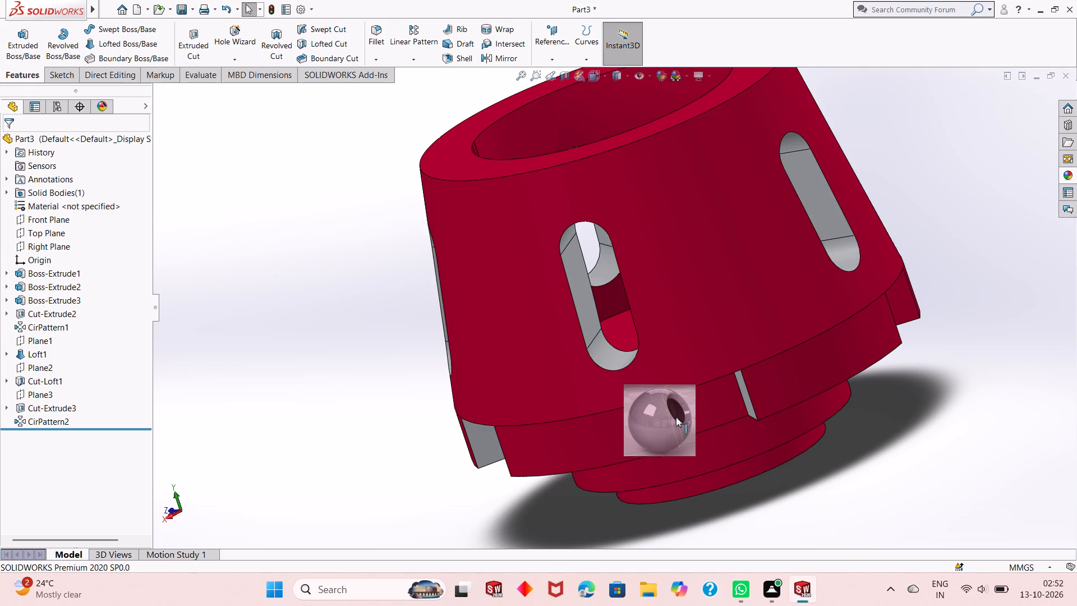
pyautogui.moveTo(676, 417); pyautogui.dragTo(673, 424)
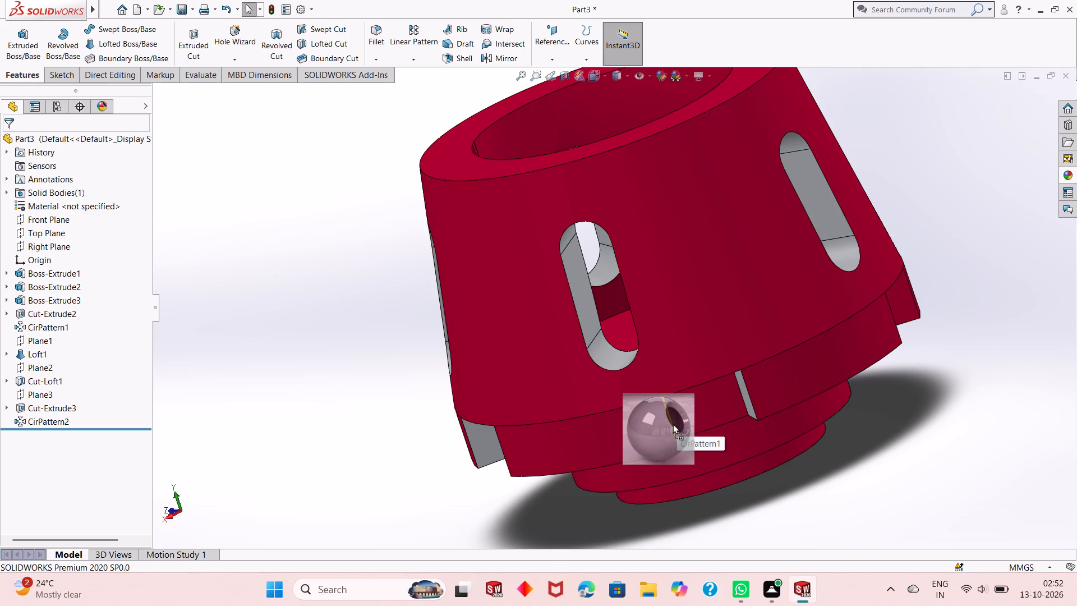
pyautogui.moveTo(673, 424); pyautogui.dragTo(674, 420)
pyautogui.click(674, 420)
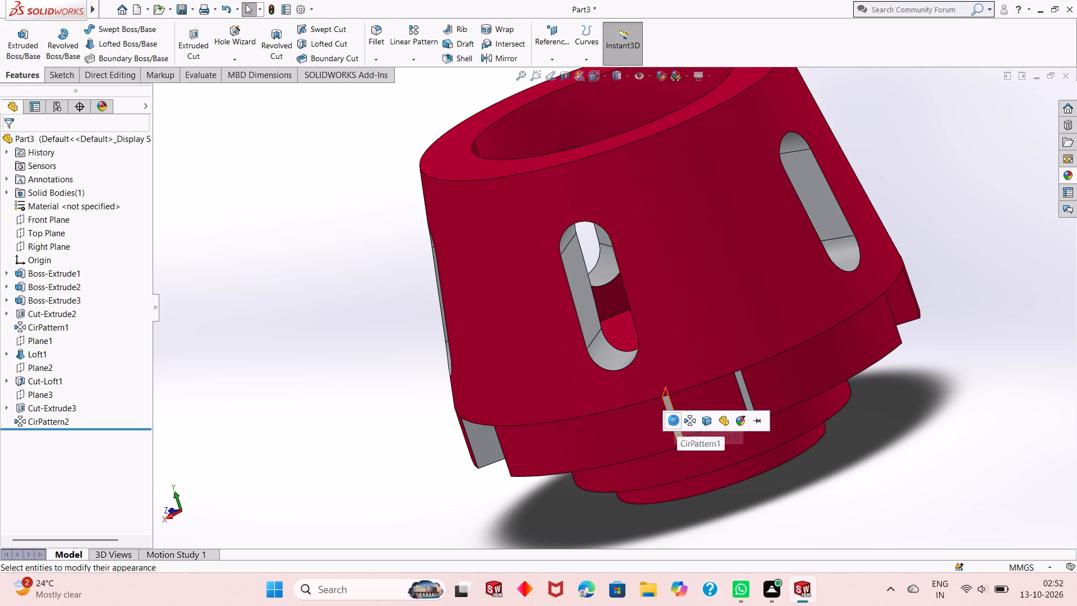
# Apply the polished aluminum appearance to both side-wall faces of the remaining uncoloured CirPattern1 notch in the flange.
pyautogui.moveTo(811, 411); pyautogui.dragTo(749, 421, button='middle')
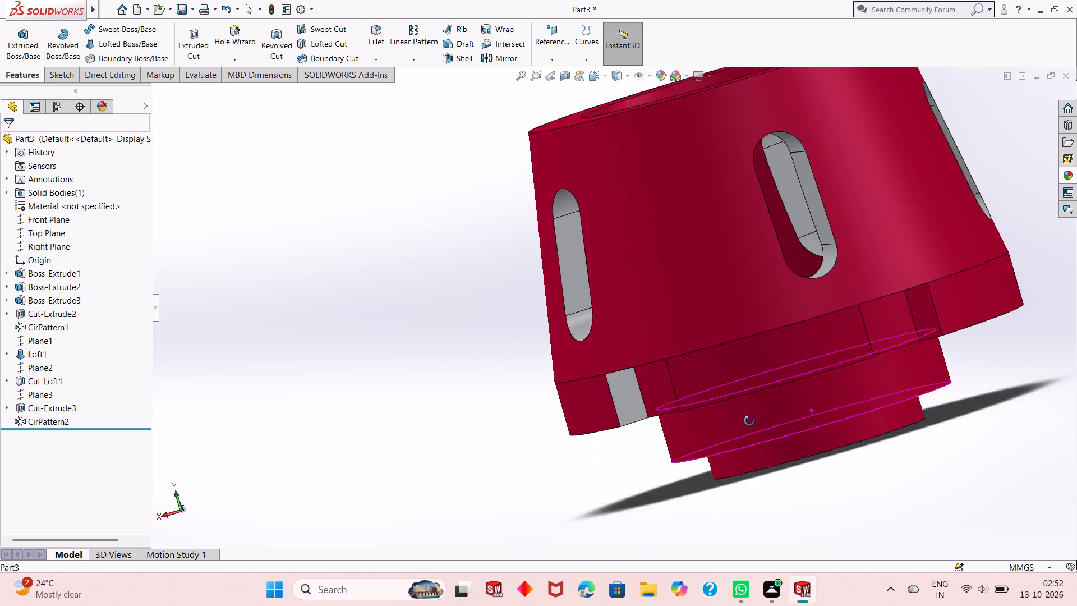
pyautogui.moveTo(749, 421); pyautogui.dragTo(718, 463, button='middle')
pyautogui.scroll(1, 908, 264)
pyautogui.scroll(-2, 901, 253)
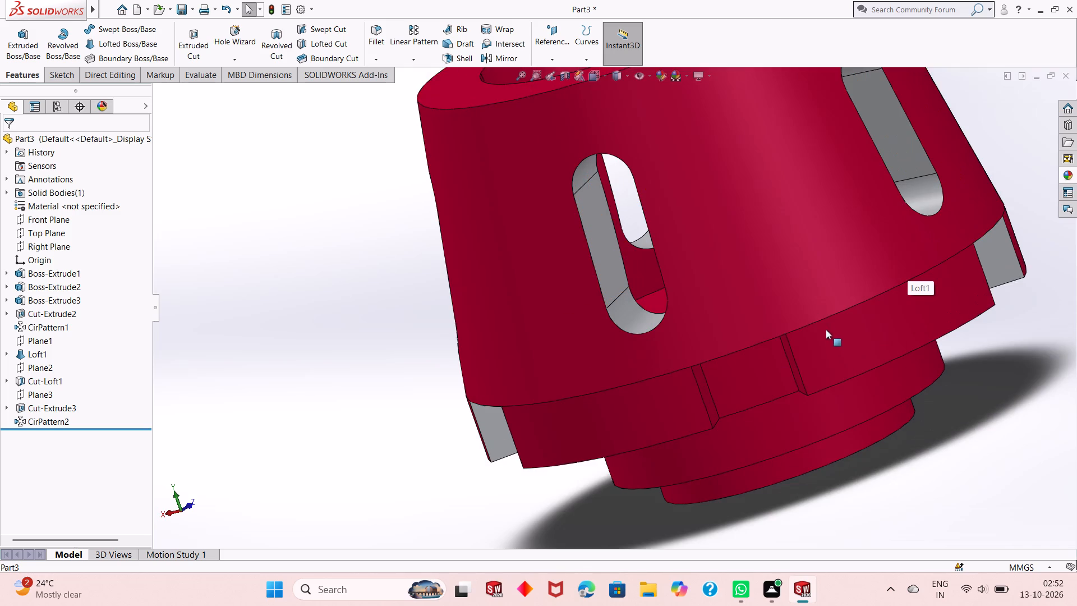
pyautogui.scroll(-1, 761, 329)
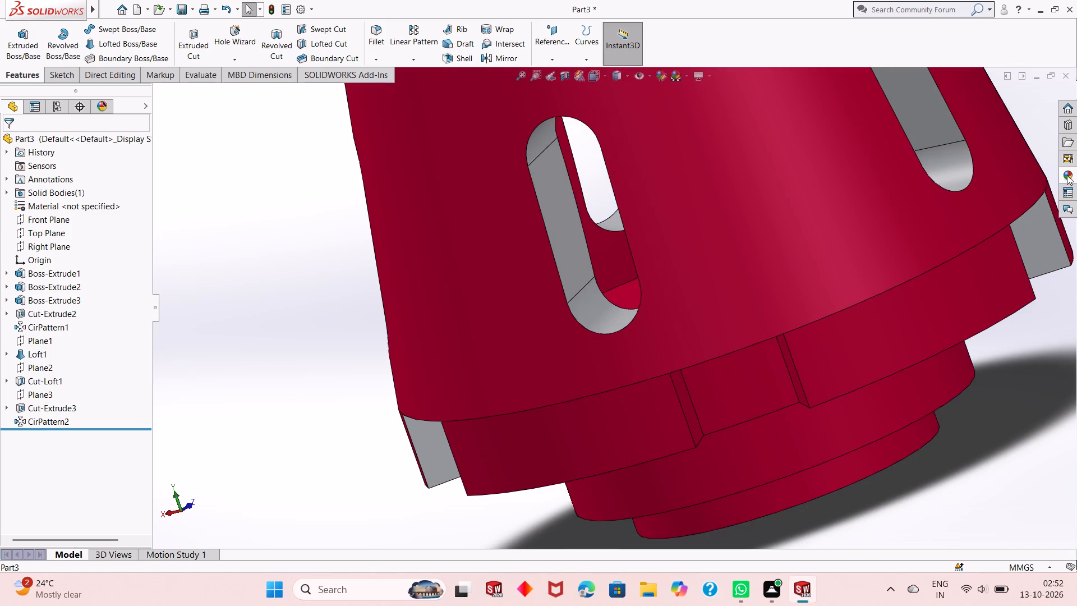
pyautogui.click(1067, 176)
pyautogui.moveTo(895, 385); pyautogui.dragTo(790, 370)
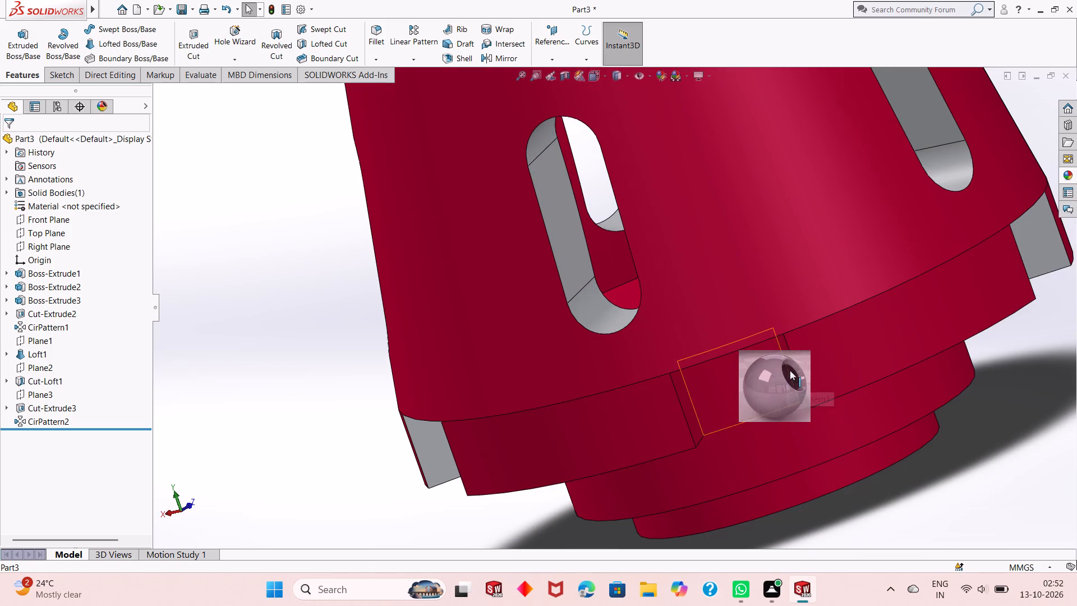
pyautogui.moveTo(790, 370); pyautogui.dragTo(790, 370)
pyautogui.click(791, 369)
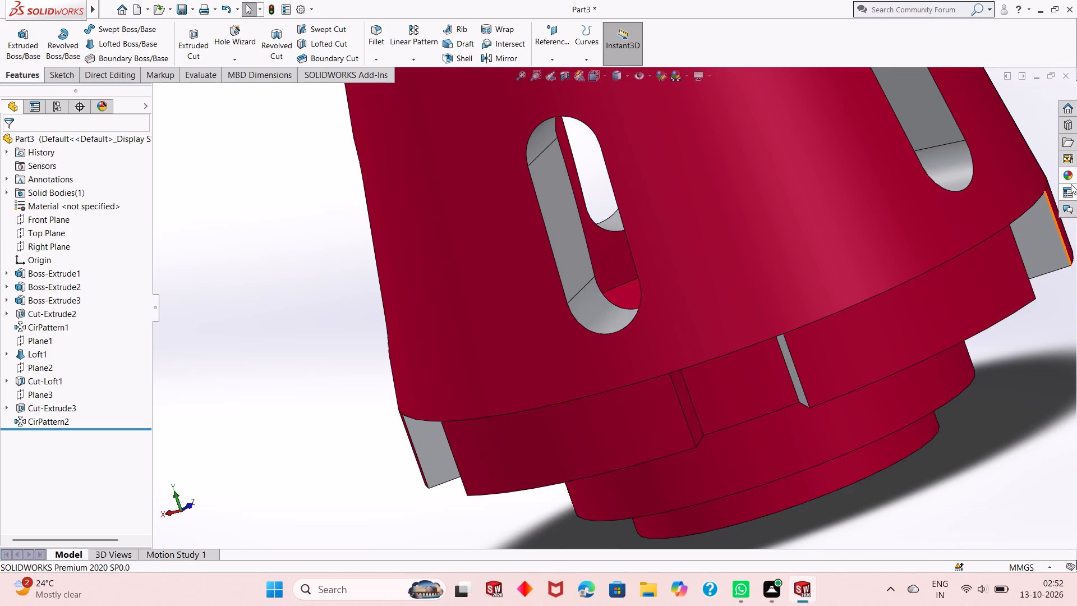
pyautogui.click(1068, 177)
pyautogui.moveTo(897, 391); pyautogui.dragTo(776, 395)
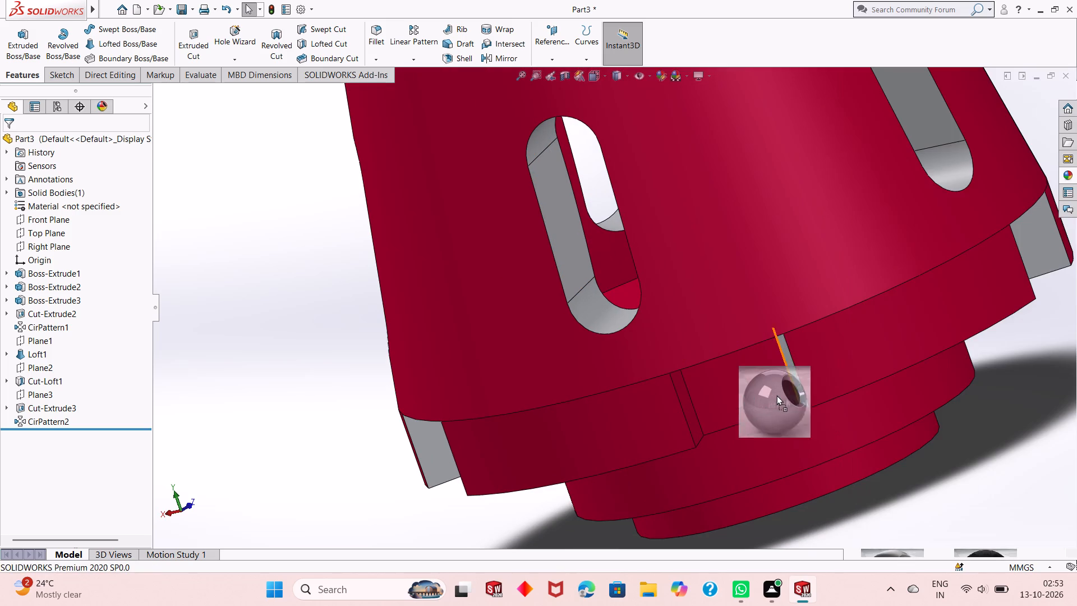
pyautogui.moveTo(776, 395); pyautogui.dragTo(688, 415)
pyautogui.click(688, 415)
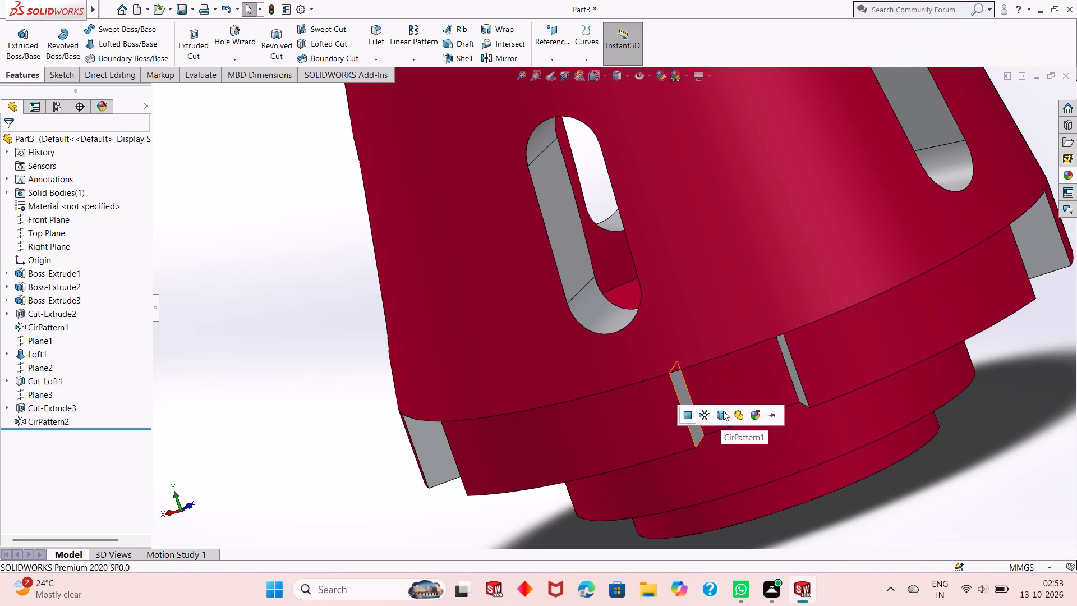
# Apply the polished aluminum appearance to the whole smallest-diameter boss feature at the bottom of the part.
pyautogui.moveTo(766, 405); pyautogui.dragTo(719, 397, button='middle')
pyautogui.scroll(2, 718, 390)
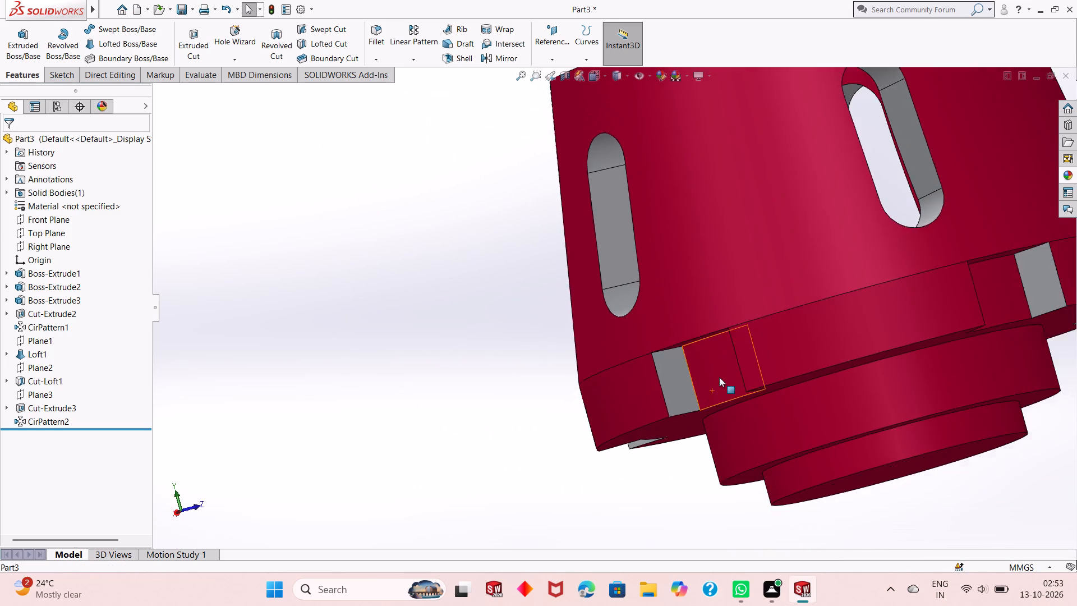
pyautogui.scroll(2, 719, 377)
pyautogui.scroll(1, 810, 314)
pyautogui.moveTo(814, 316); pyautogui.dragTo(827, 329, button='middle')
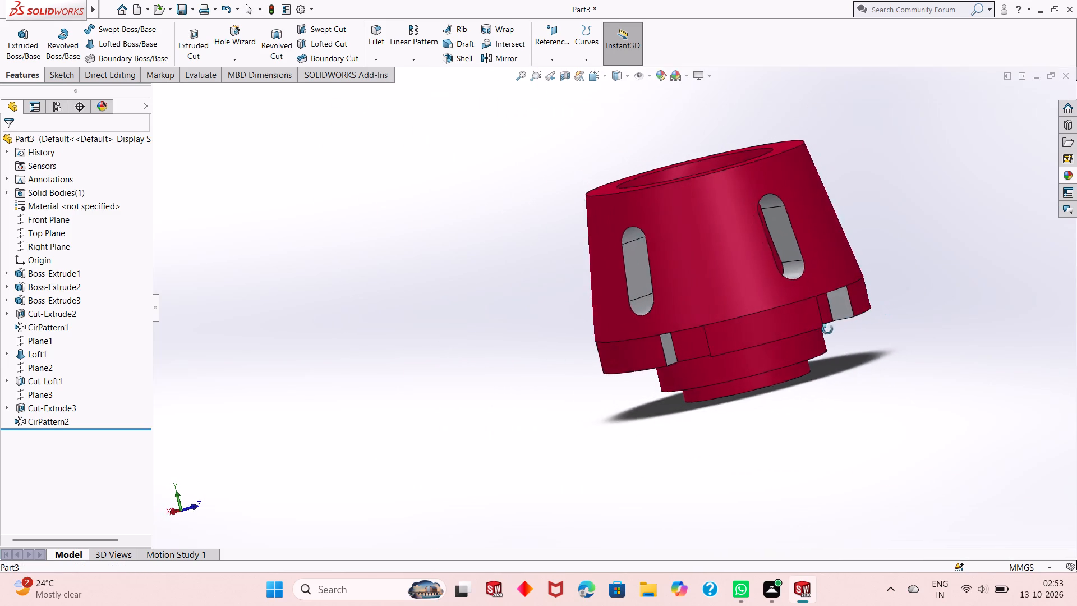
pyautogui.moveTo(827, 329); pyautogui.dragTo(638, 341, button='middle')
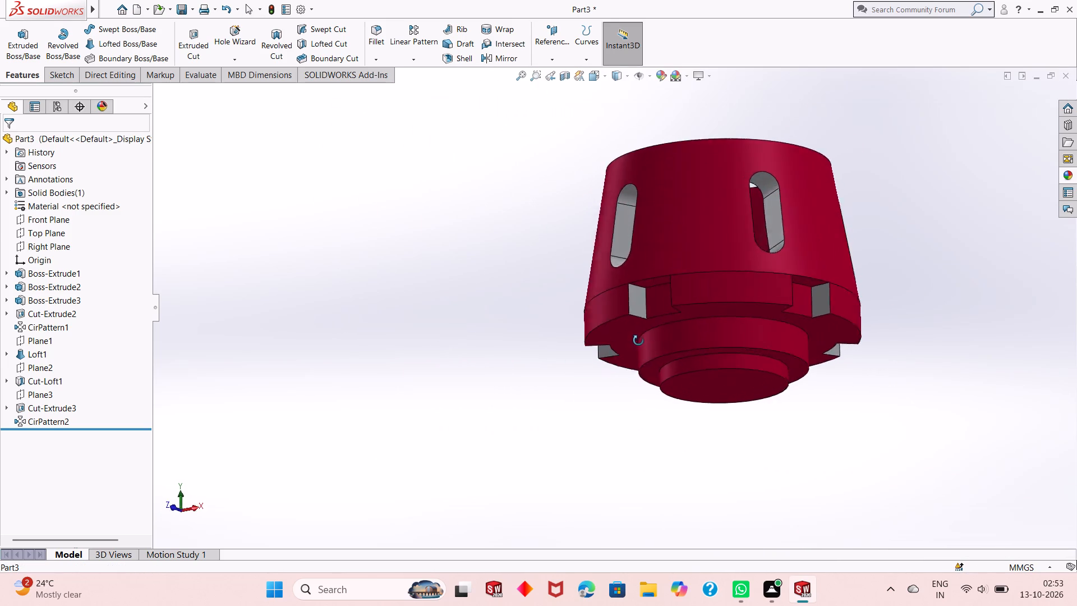
pyautogui.moveTo(638, 341); pyautogui.dragTo(642, 342, button='middle')
pyautogui.click(1065, 172)
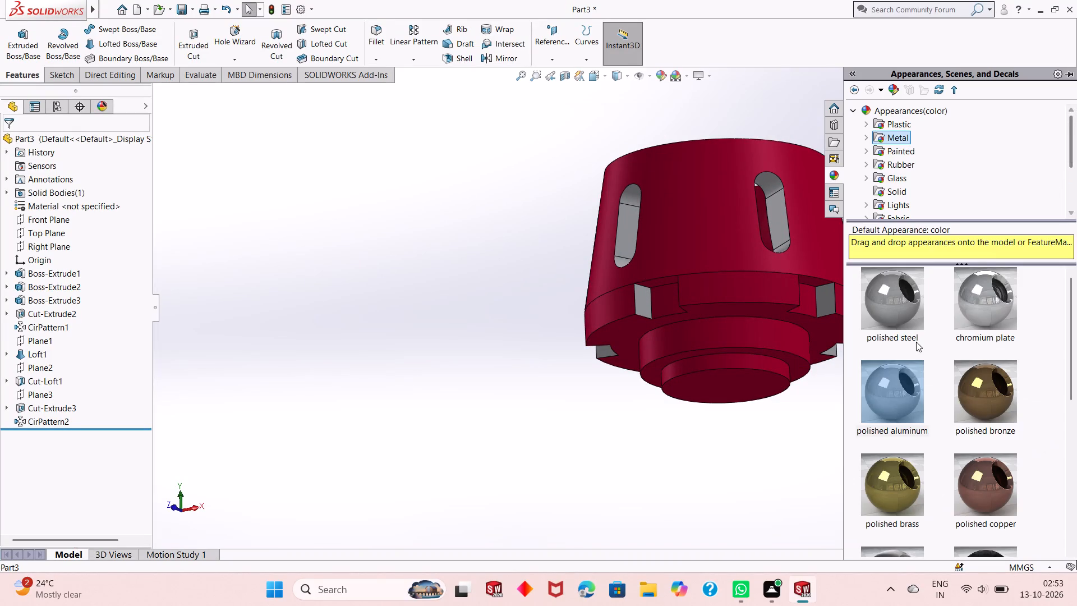
pyautogui.moveTo(898, 383); pyautogui.dragTo(751, 382)
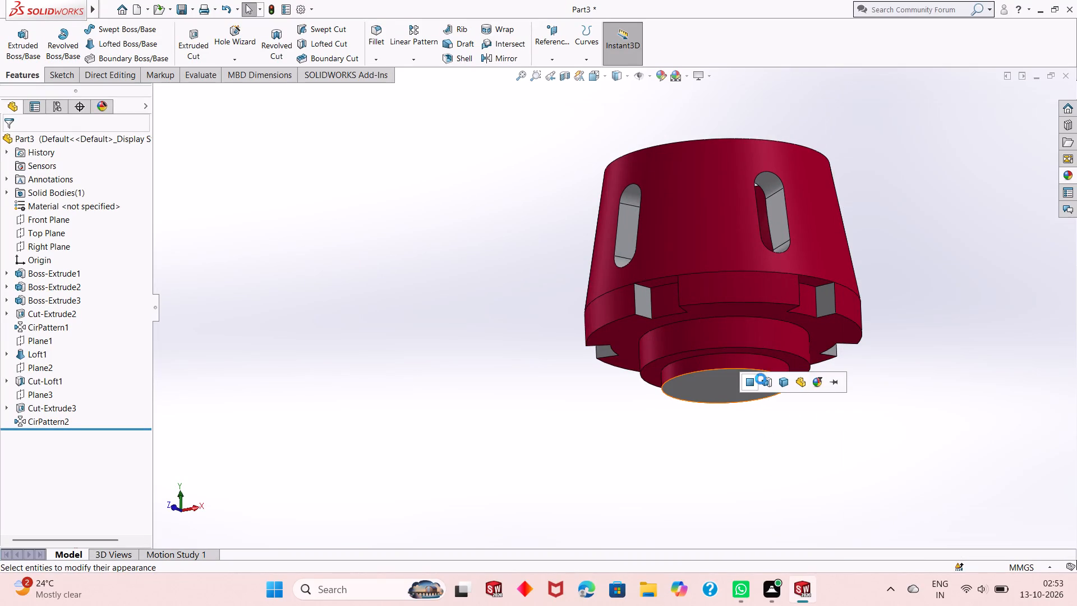
pyautogui.click(763, 379)
# Examine the coloured part from all sides, checking the slots, flange notches, hollow top and bottom boss.
pyautogui.moveTo(807, 377); pyautogui.dragTo(819, 341, button='middle')
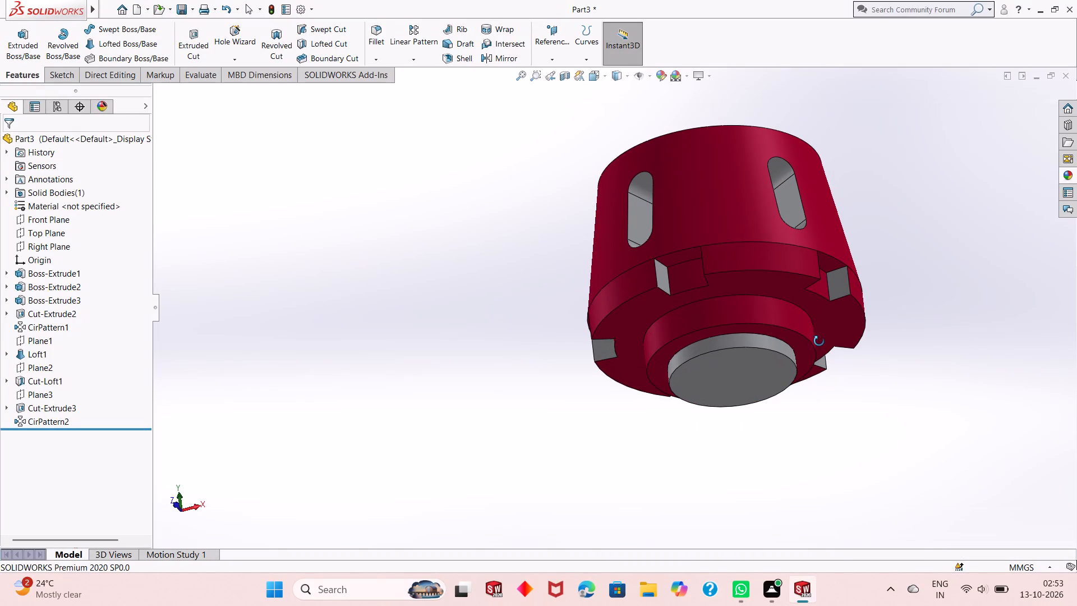
pyautogui.moveTo(819, 341); pyautogui.dragTo(822, 410, button='middle')
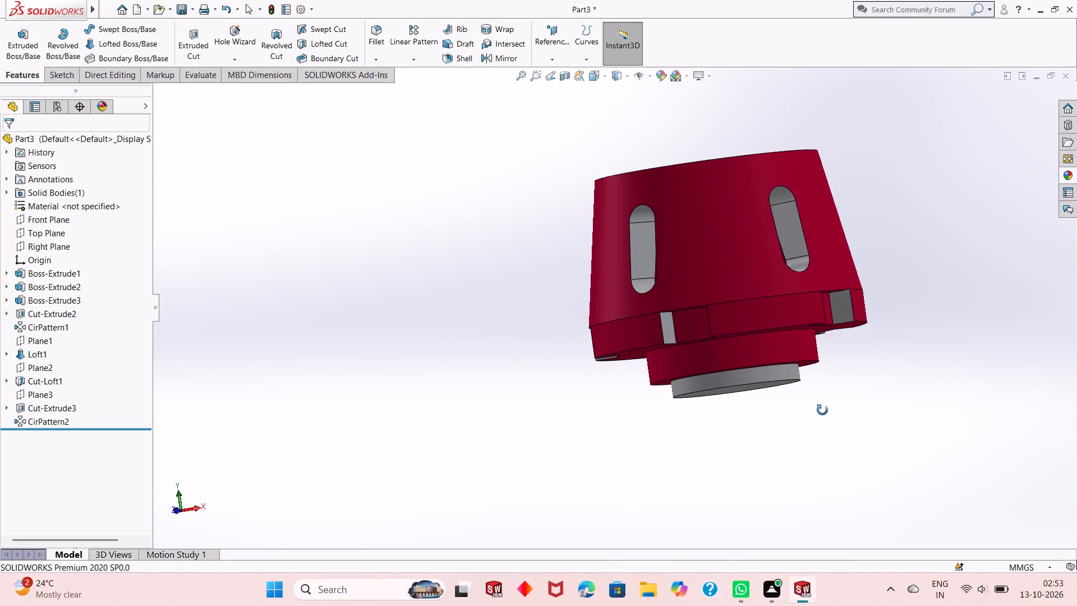
pyautogui.moveTo(822, 410); pyautogui.dragTo(821, 438, button='middle')
pyautogui.scroll(1, 820, 428)
pyautogui.scroll(-2, 694, 143)
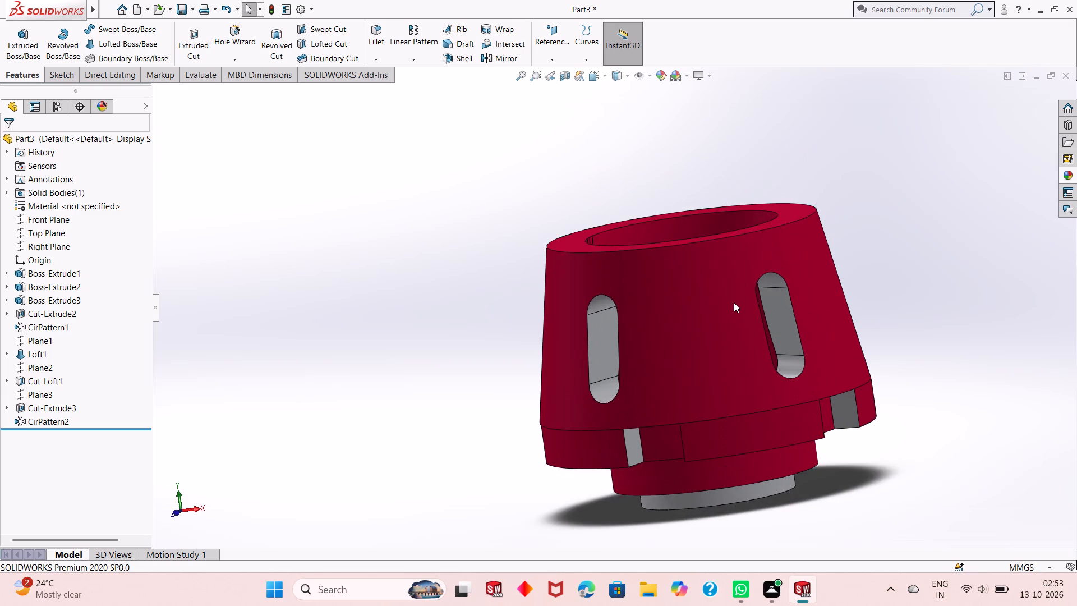
pyautogui.scroll(2, 733, 304)
pyautogui.moveTo(751, 330); pyautogui.dragTo(708, 432, button='middle')
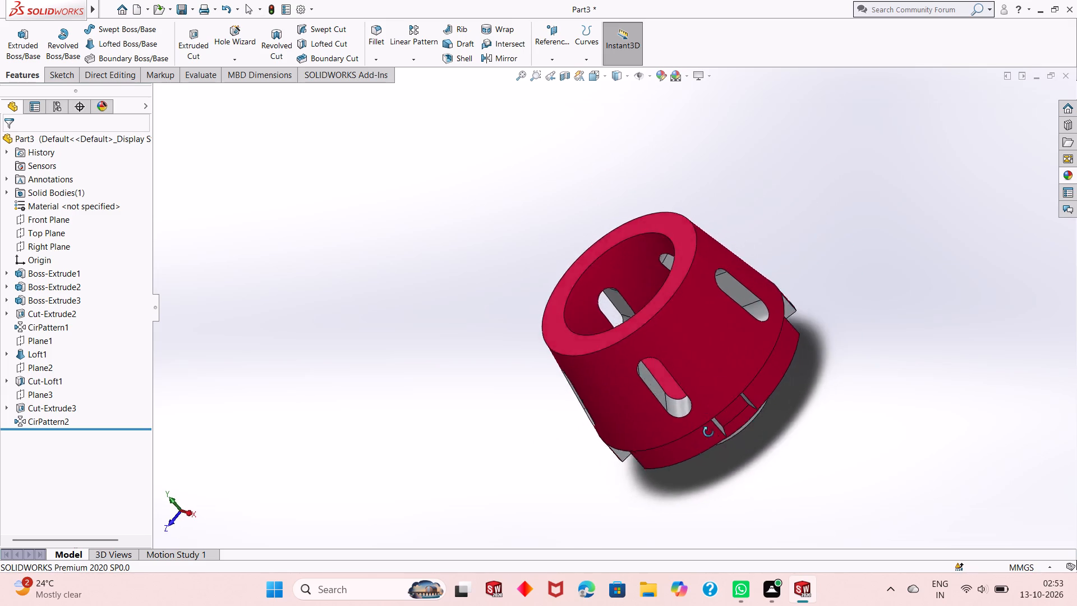
pyautogui.moveTo(708, 432); pyautogui.dragTo(828, 295, button='middle')
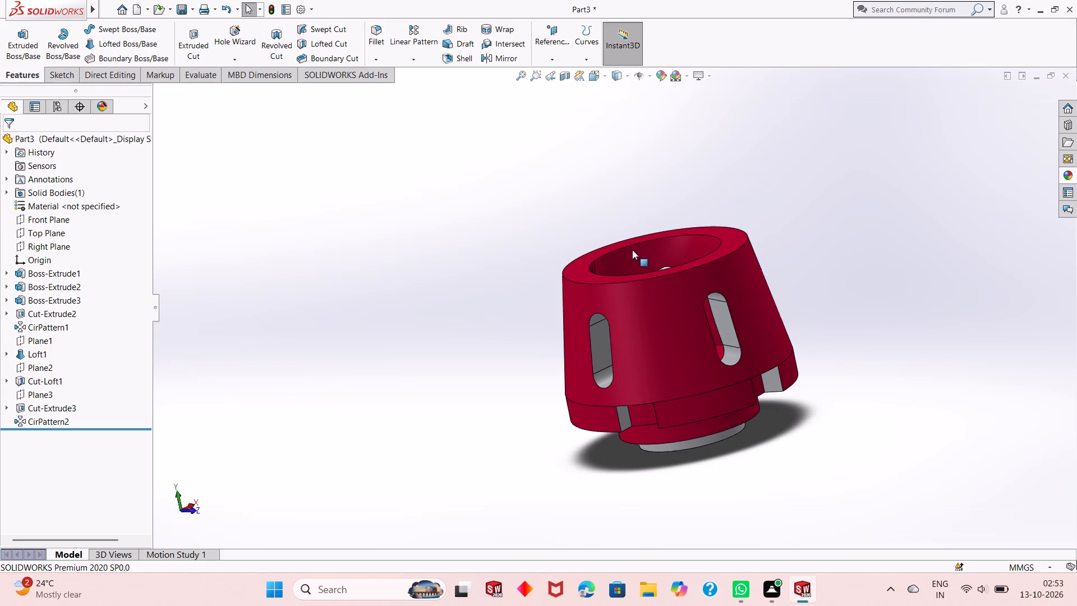
pyautogui.scroll(-1, 651, 265)
pyautogui.scroll(-2, 717, 293)
pyautogui.moveTo(699, 373); pyautogui.dragTo(776, 305, button='middle')
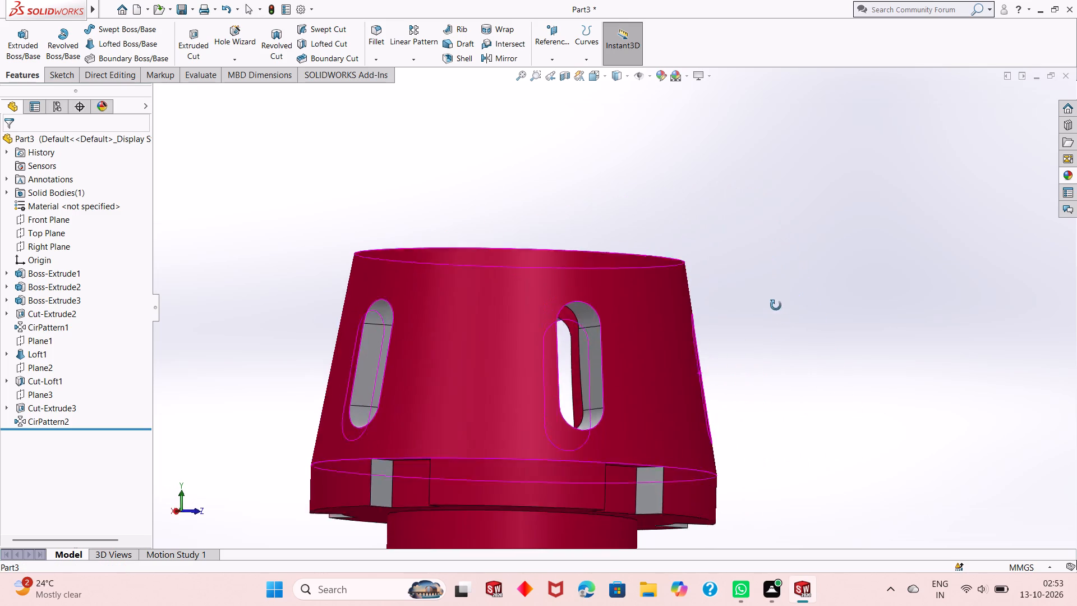
pyautogui.moveTo(776, 305); pyautogui.dragTo(775, 302, button='middle')
pyautogui.scroll(5, 714, 332)
pyautogui.moveTo(556, 353); pyautogui.dragTo(607, 337, button='middle')
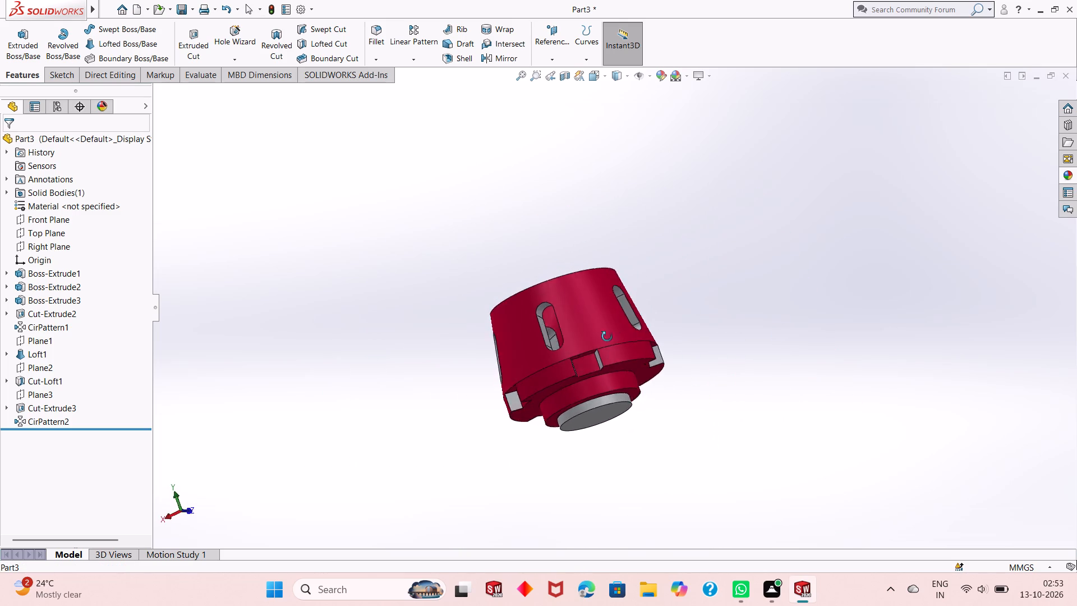
pyautogui.moveTo(607, 337); pyautogui.dragTo(616, 430, button='middle')
pyautogui.scroll(-1, 517, 378)
pyautogui.scroll(-2, 597, 355)
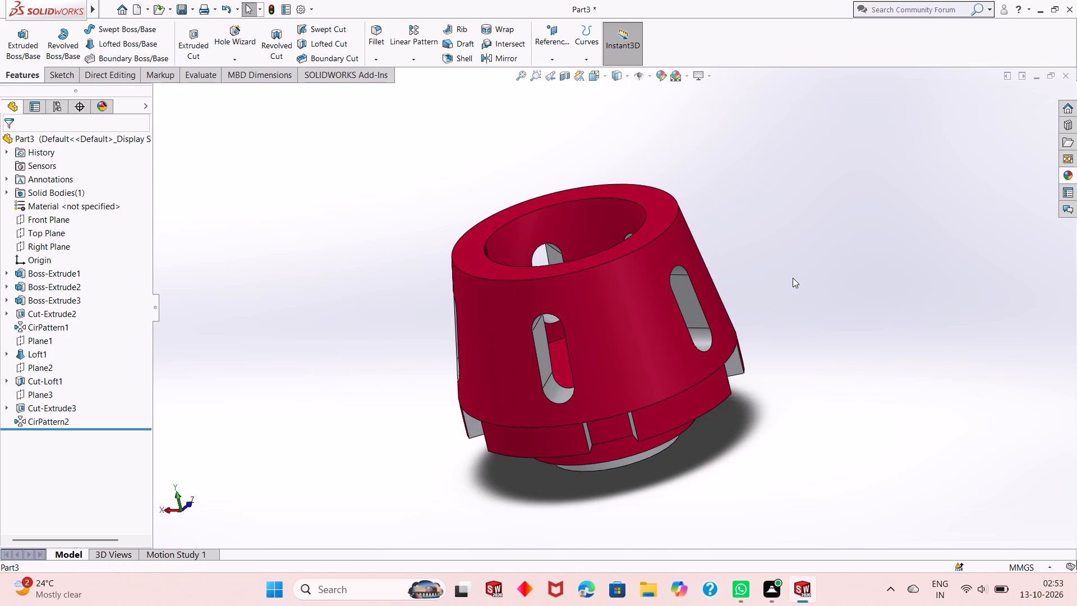
# Save the part in the Downloads folder as "Conical slotted cap collet".
pyautogui.hotkey('ctrl', 's')
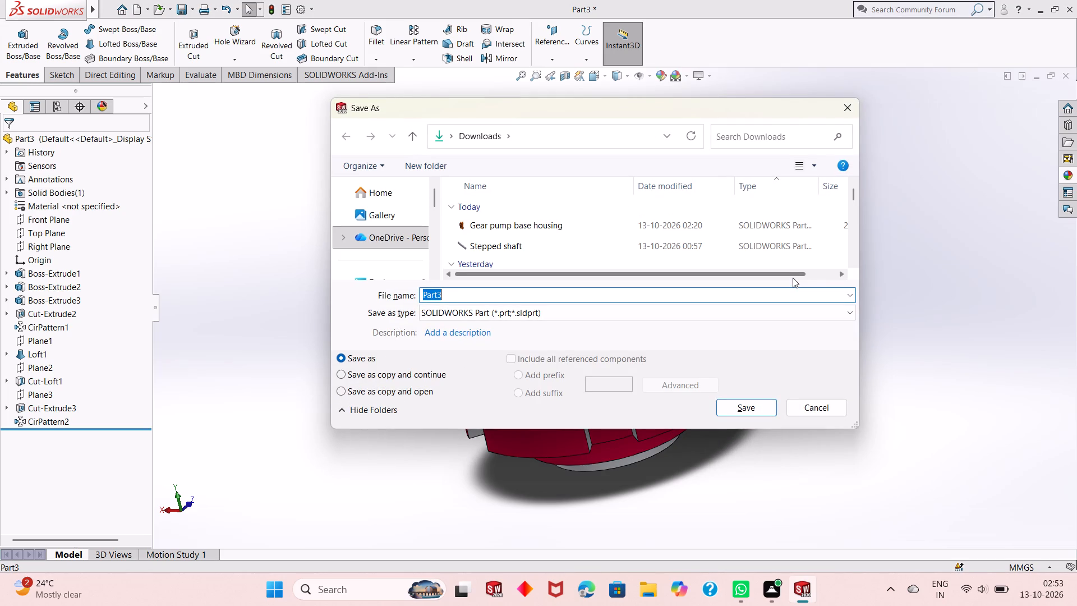
pyautogui.write('Conics')
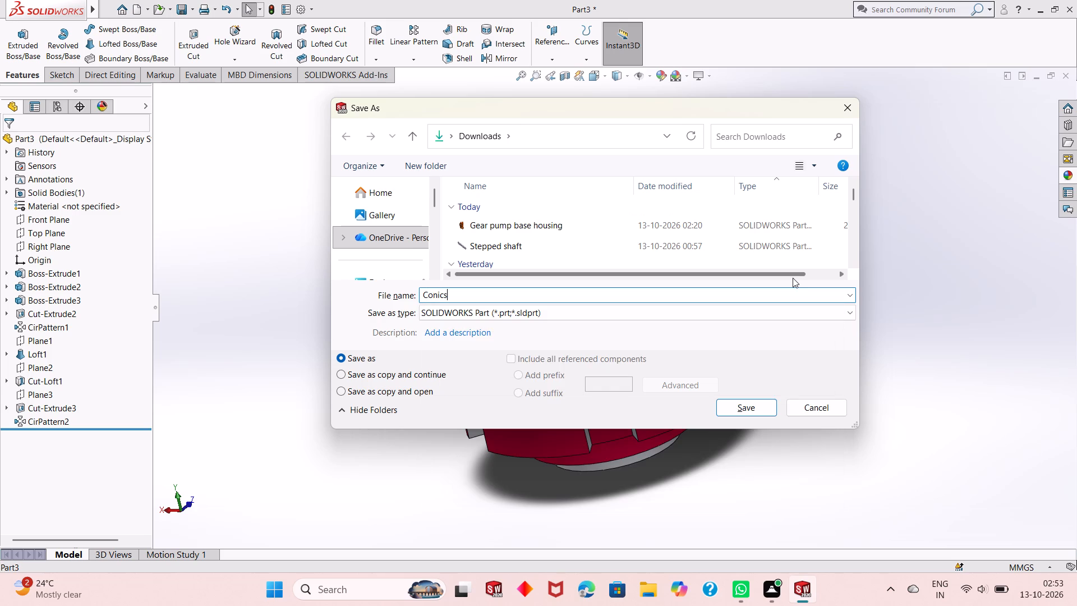
pyautogui.press('BackSpace')
pyautogui.write('al')
pyautogui.press('space')
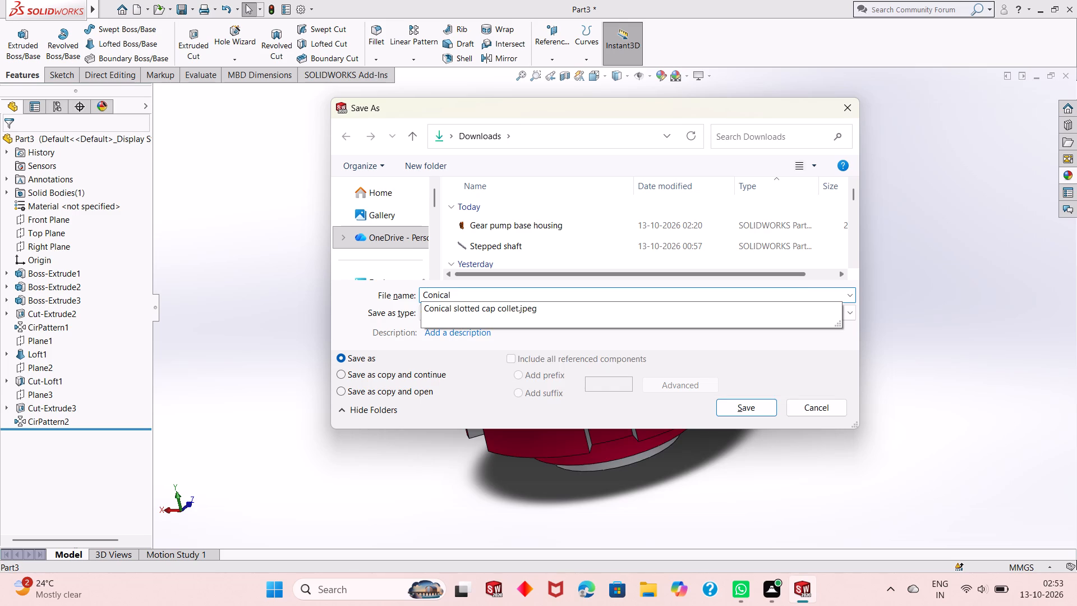
pyautogui.write('slotted')
pyautogui.press('space')
pyautogui.write('cpa')
pyautogui.press('BackSpace')
pyautogui.press('BackSpace')
pyautogui.write('ap')
pyautogui.press('space')
pyautogui.write('colloe')
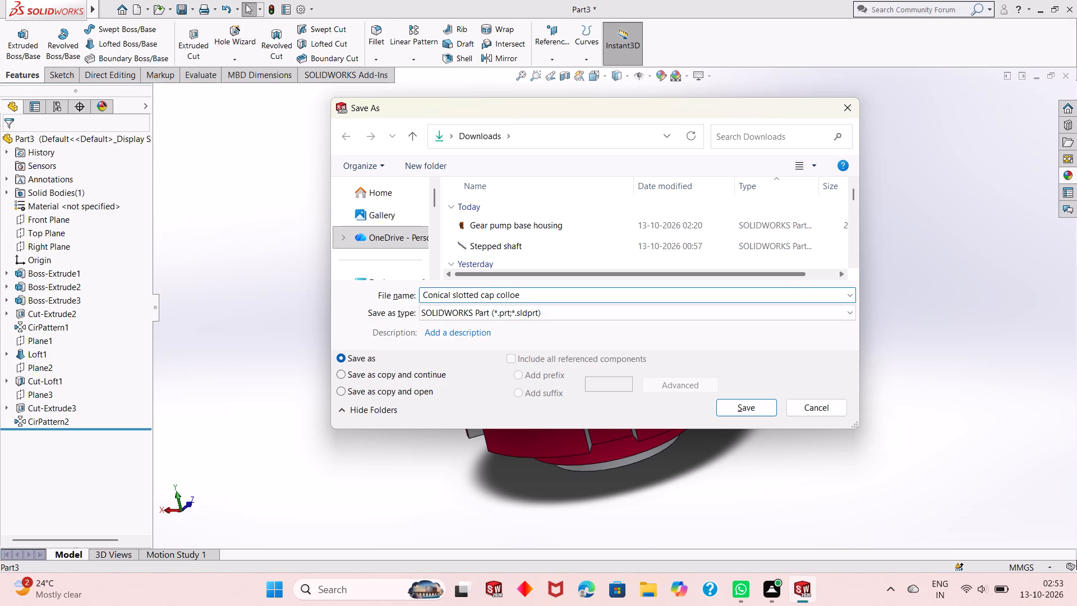
pyautogui.press('BackSpace')
pyautogui.press('BackSpace')
pyautogui.write('et')
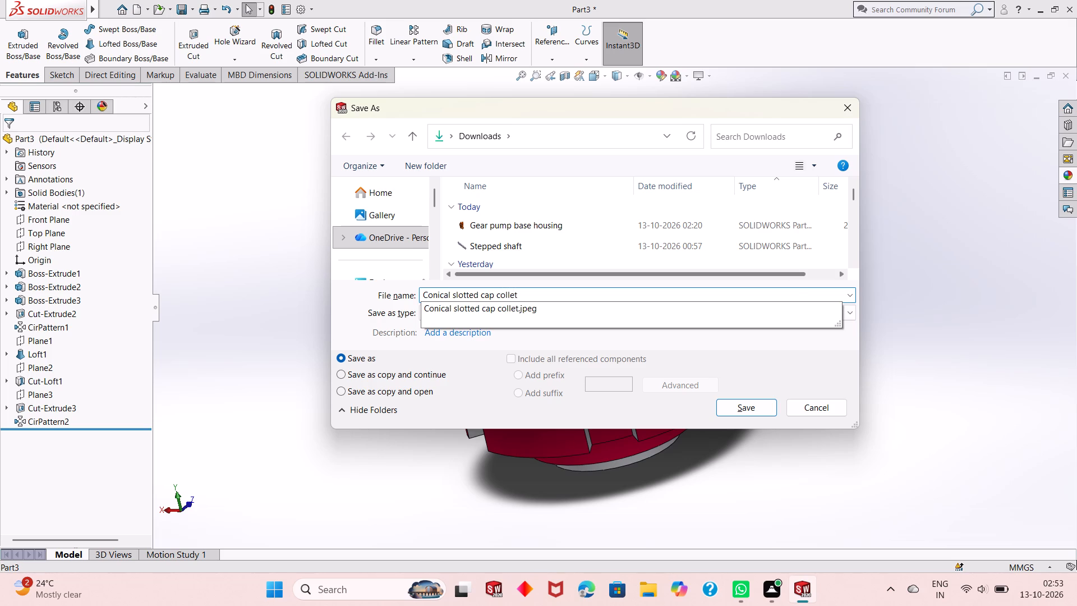
pyautogui.press('Return')
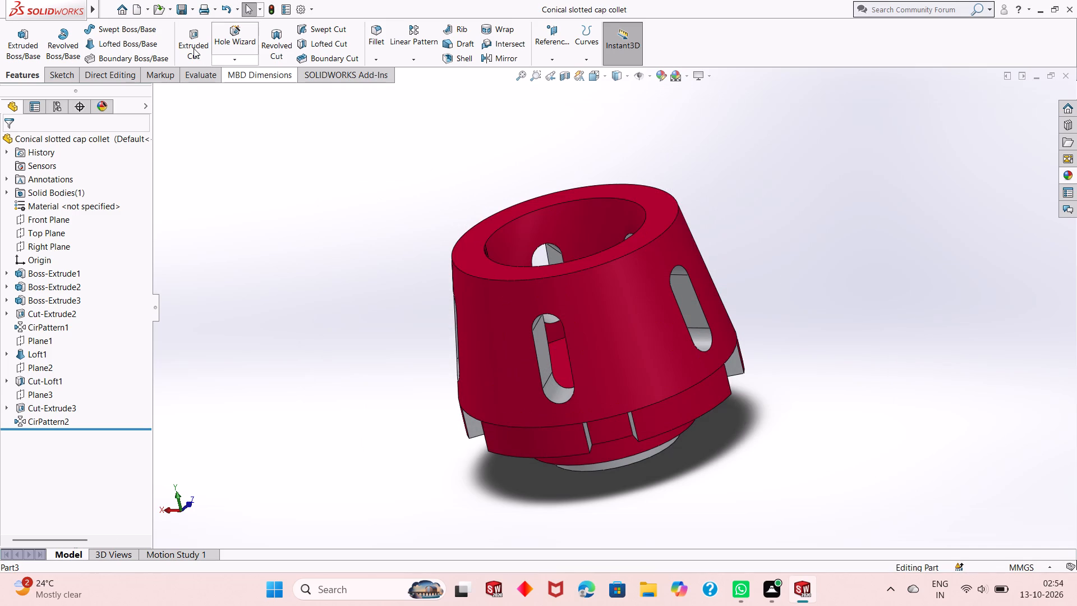
# Save a PDF copy of the part in Downloads under the name Conical slotted cap collet.
pyautogui.click(195, 12)
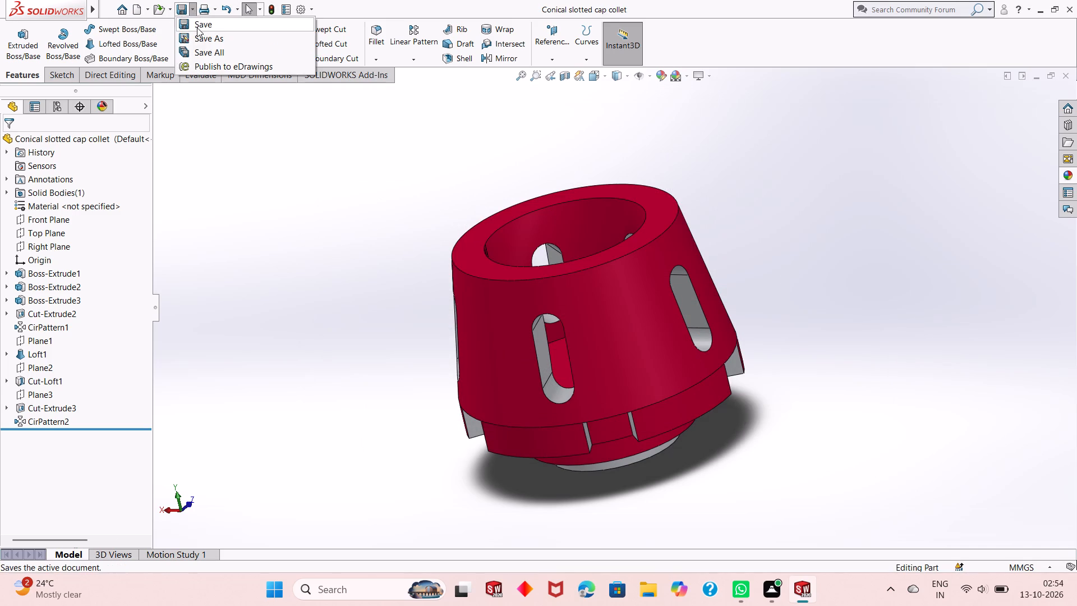
pyautogui.click(198, 34)
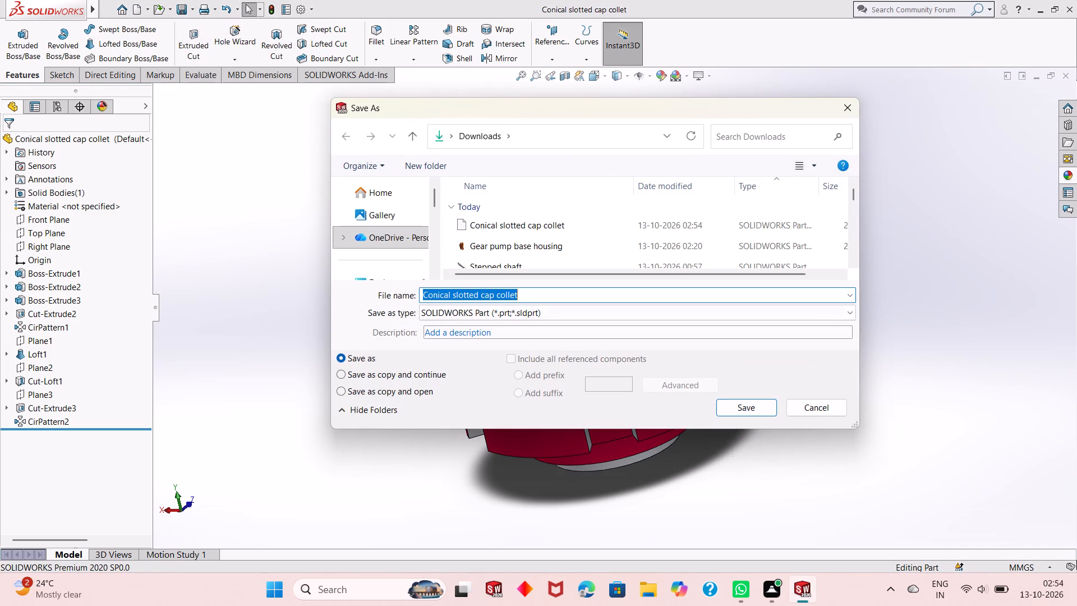
pyautogui.click(576, 309)
pyautogui.click(558, 86)
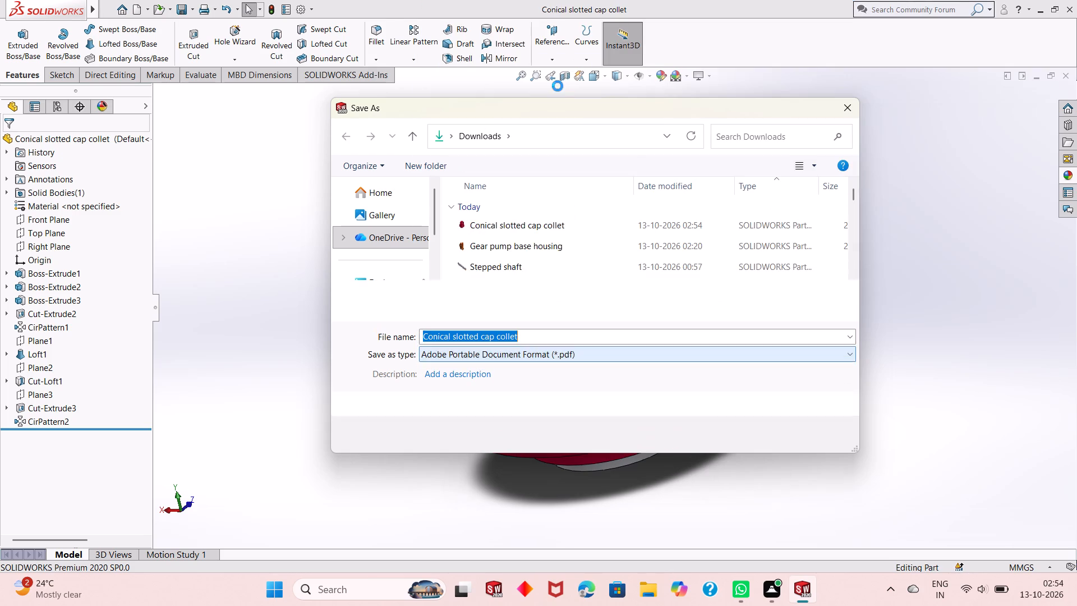
pyautogui.click(743, 434)
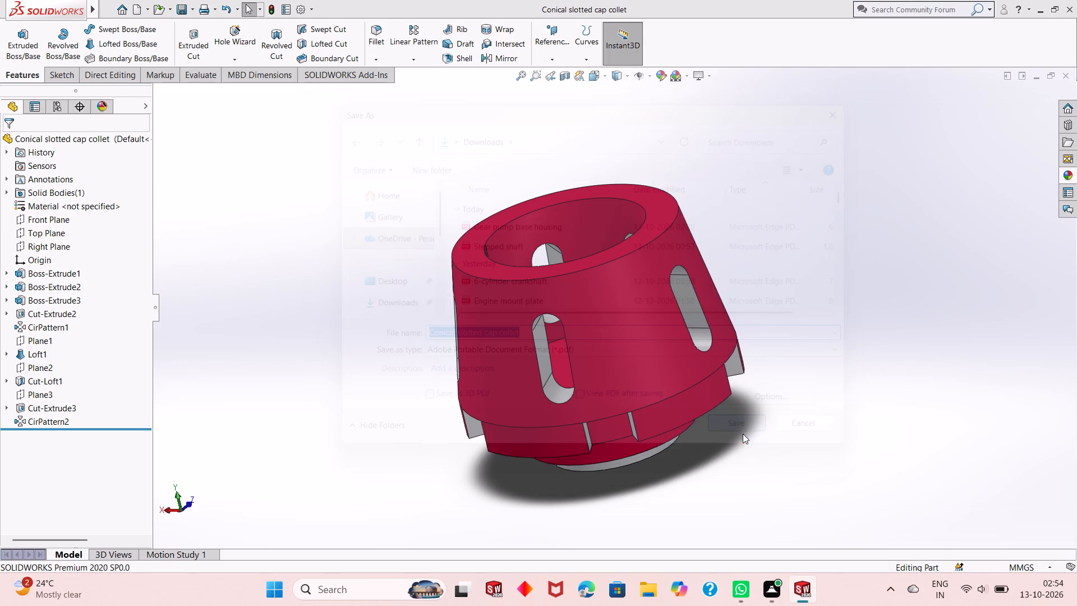